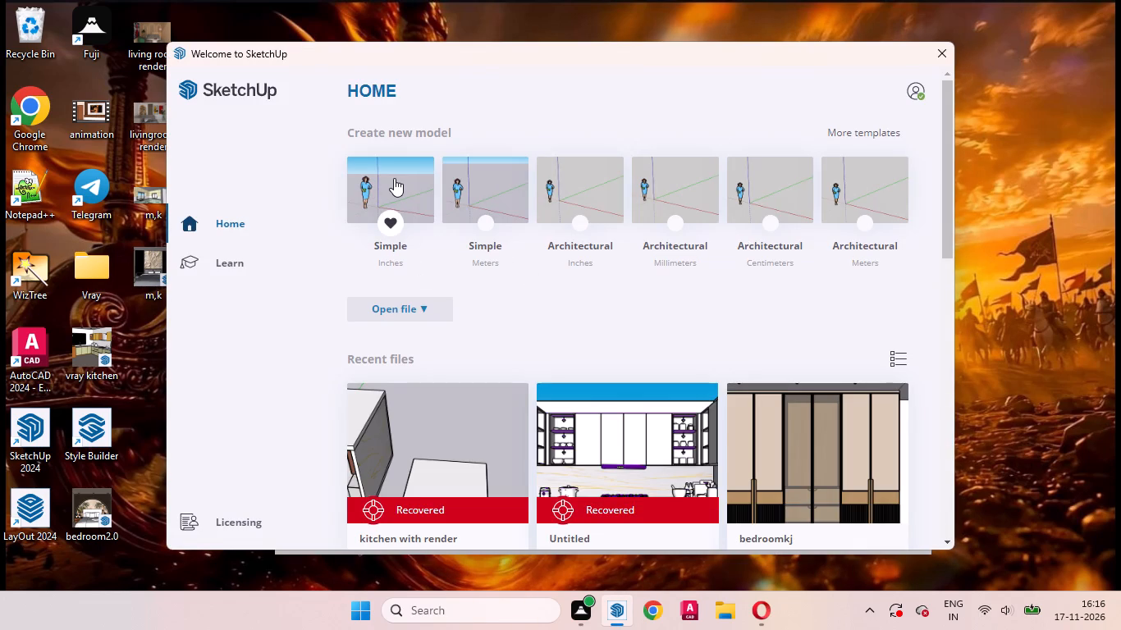
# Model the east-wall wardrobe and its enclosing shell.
# Create a new model from the Simple template in inches.
pyautogui.click(394, 178)
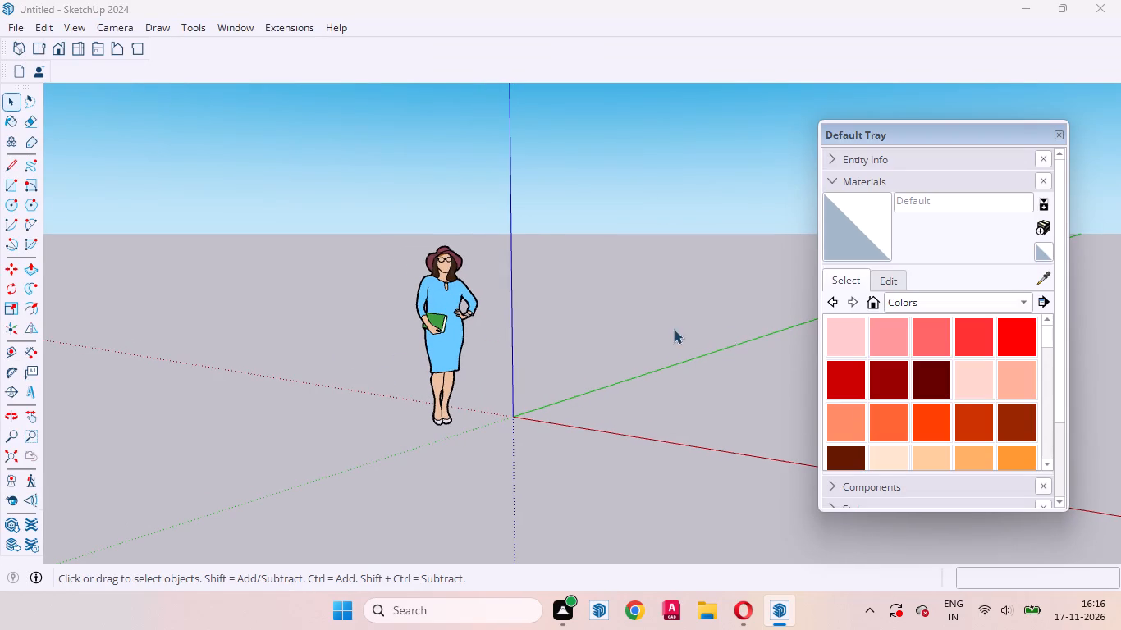
# Delete the default human scale figure and ignore the extension update notice.
pyautogui.click(459, 355)
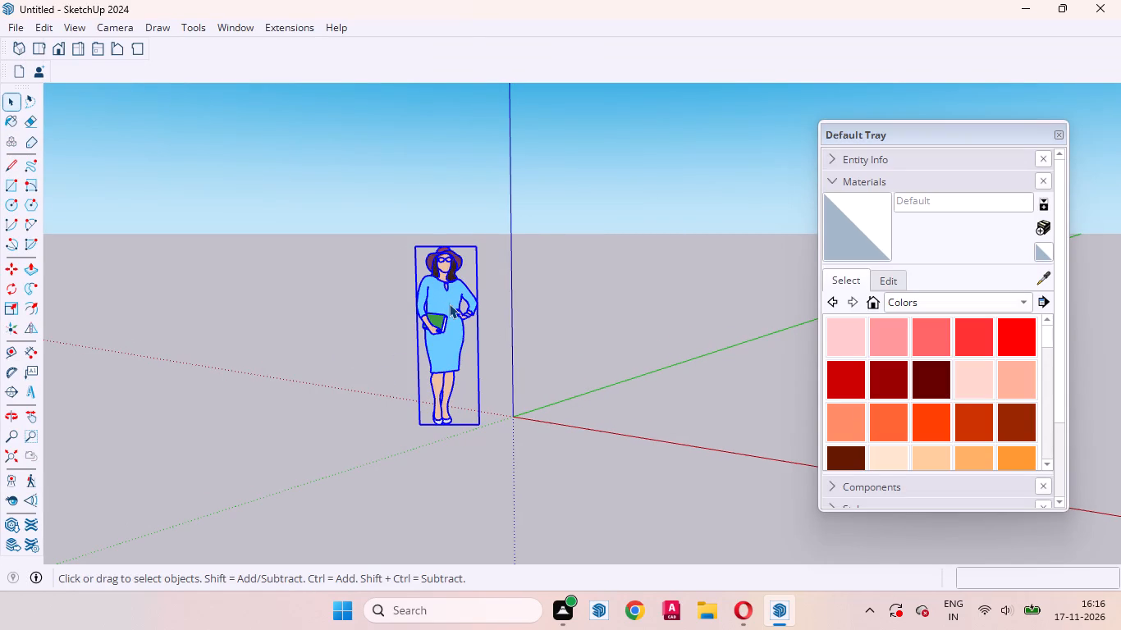
pyautogui.rightClick(449, 304)
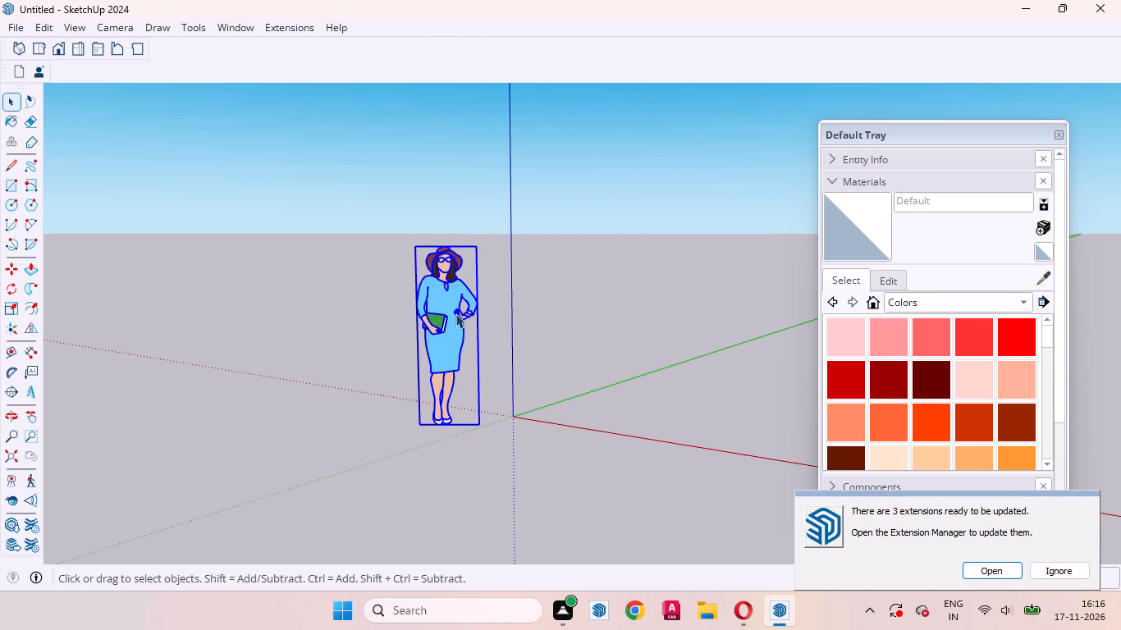
pyautogui.press('Delete')
pyautogui.click(1055, 569)
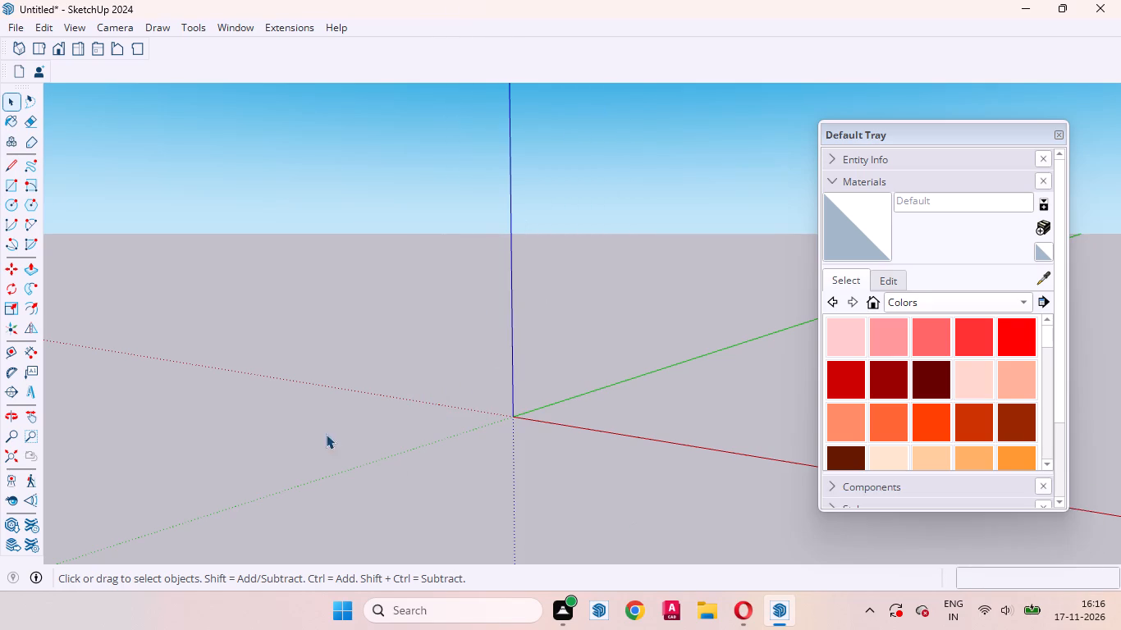
# Draw a 10' by 10' rectangle on the ground plane, starting at the origin along the red and green axes.
pyautogui.scroll(1, 300, 403)
pyautogui.scroll(-8, 300, 403)
pyautogui.moveTo(459, 448); pyautogui.dragTo(512, 588, button='middle')
pyautogui.scroll(-5, 367, 314)
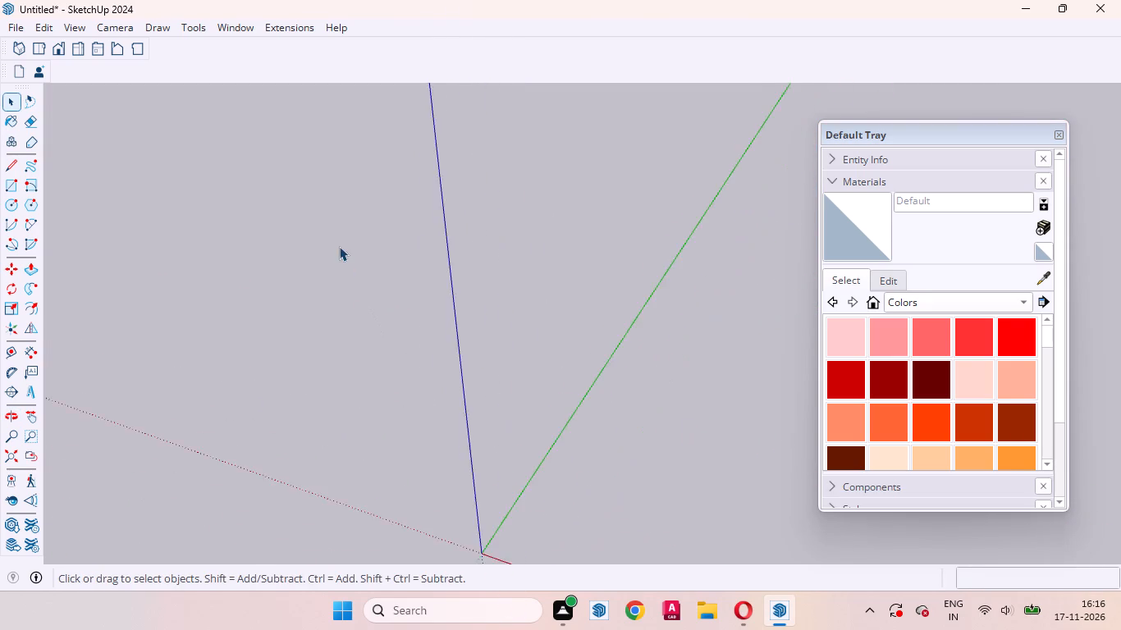
pyautogui.scroll(-3, 339, 246)
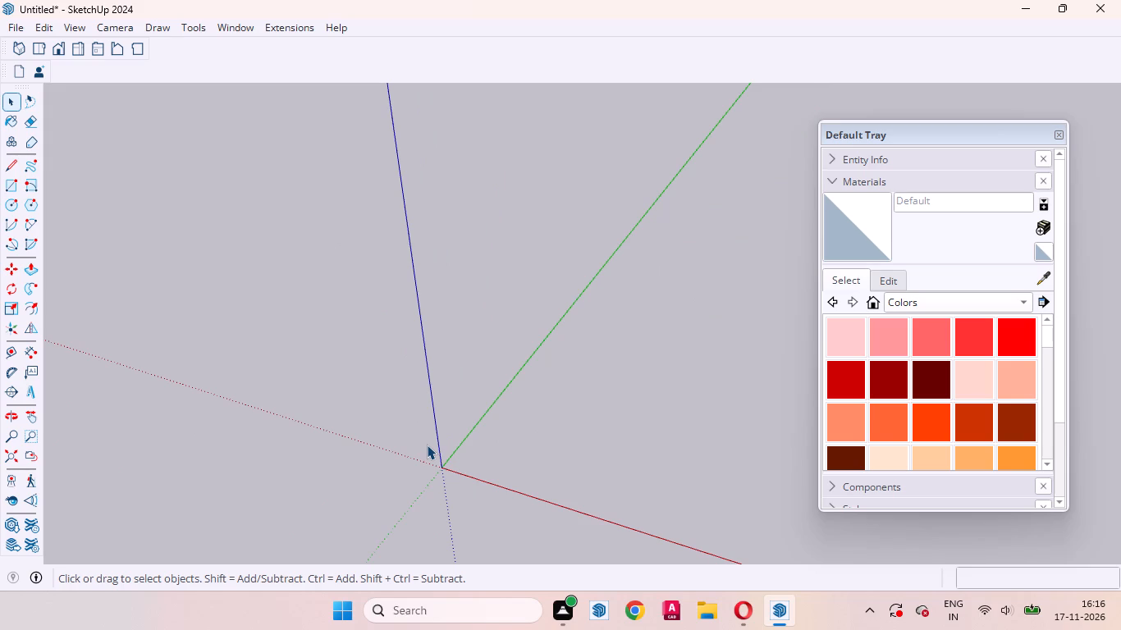
pyautogui.press('r')
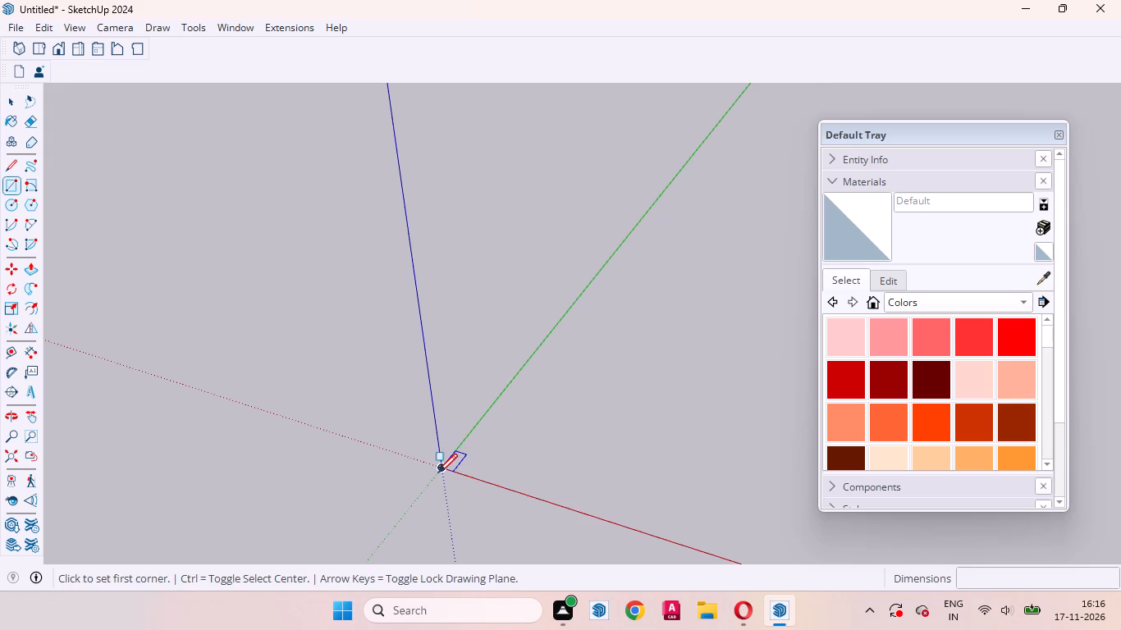
pyautogui.click(437, 472)
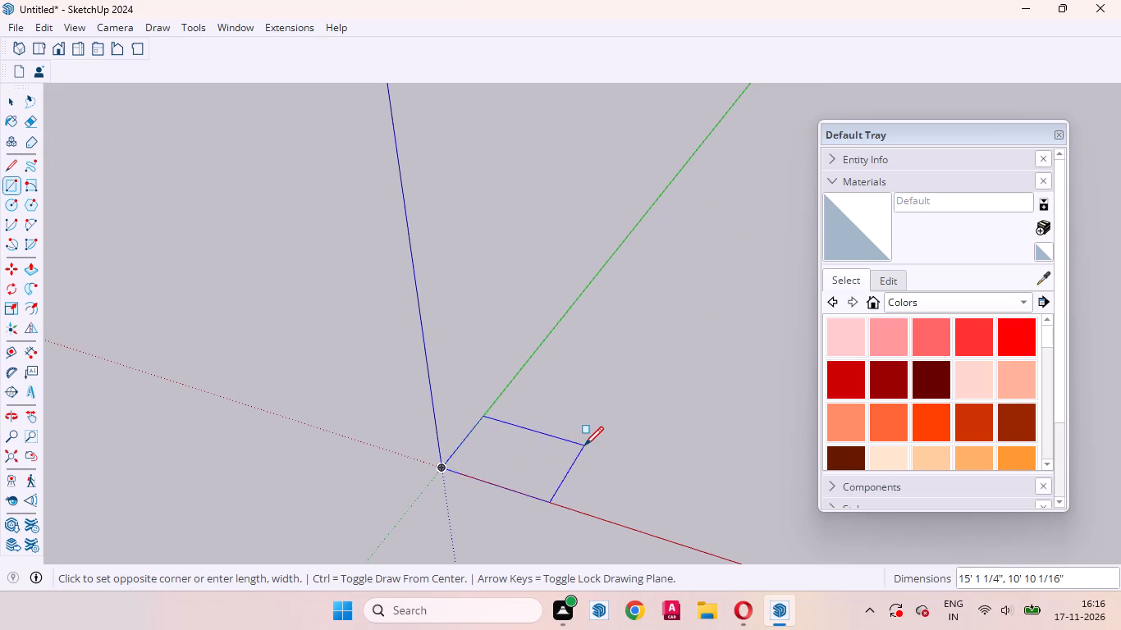
pyautogui.write("10'")
pyautogui.press(',')
pyautogui.write("10'")
pyautogui.press('Return')
pyautogui.press('space')
# Push/Pull the square face upward 6 inches to form the floor slab.
pyautogui.click(491, 466)
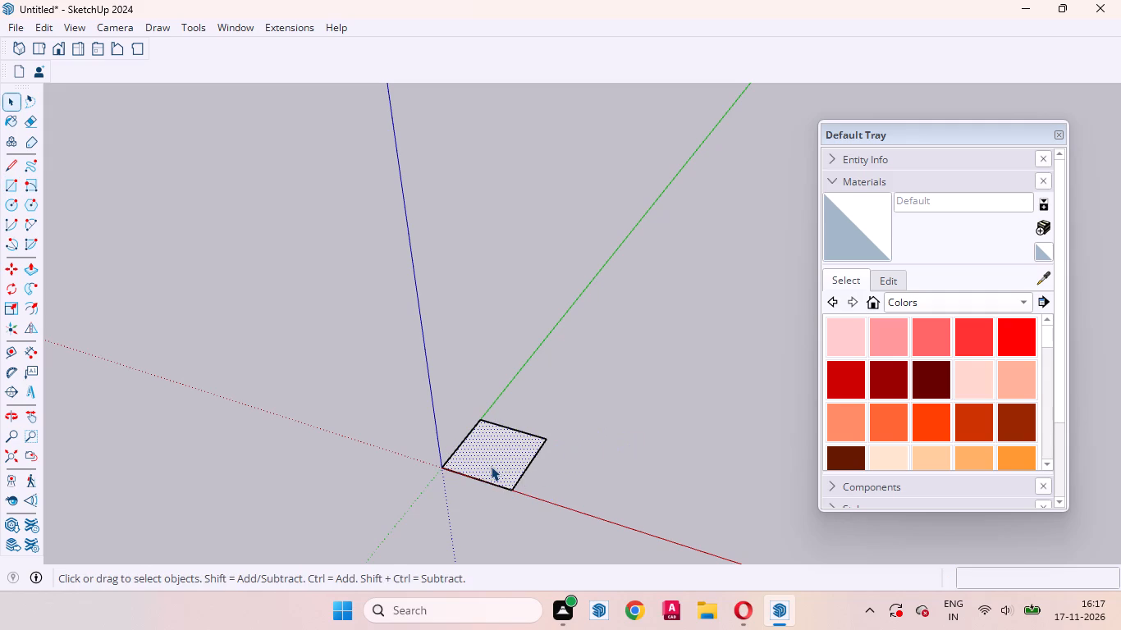
pyautogui.press('p')
pyautogui.click(491, 466)
pyautogui.press('6')
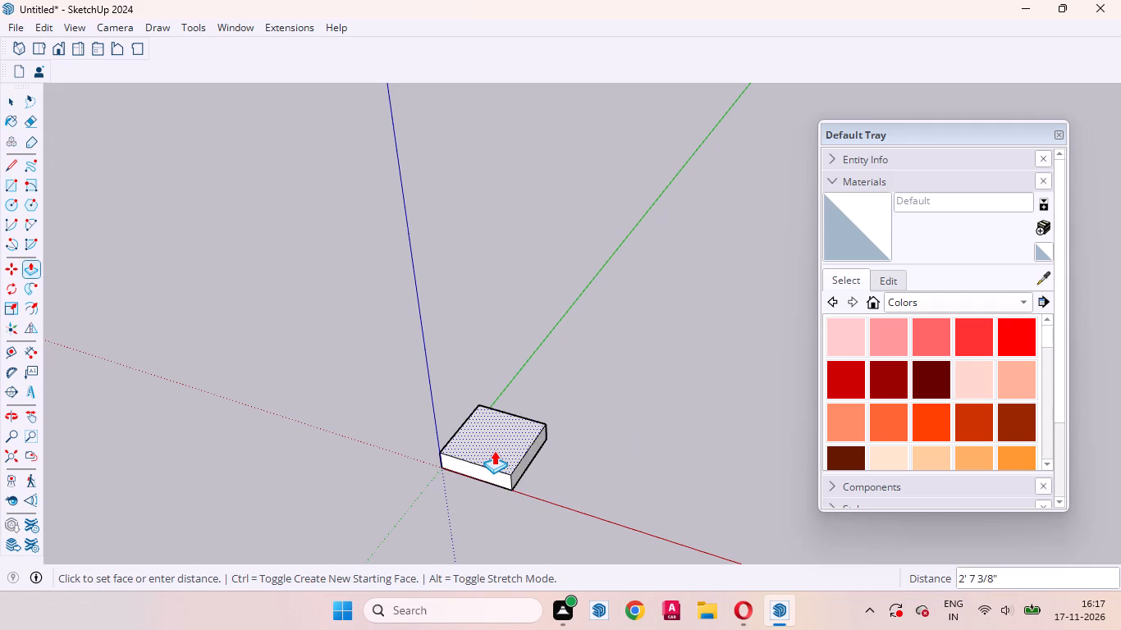
pyautogui.press('Return')
pyautogui.press('space')
# Select all of the floor slab's geometry and make it a group.
pyautogui.tripleClick(497, 466)
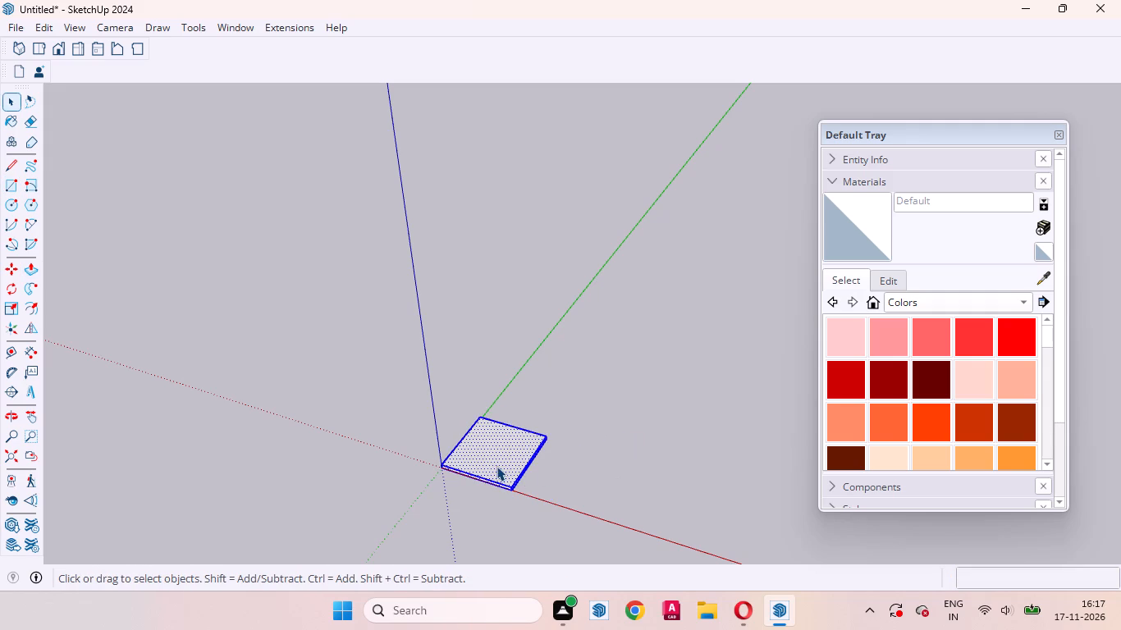
pyautogui.click(496, 466)
pyautogui.rightClick(496, 466)
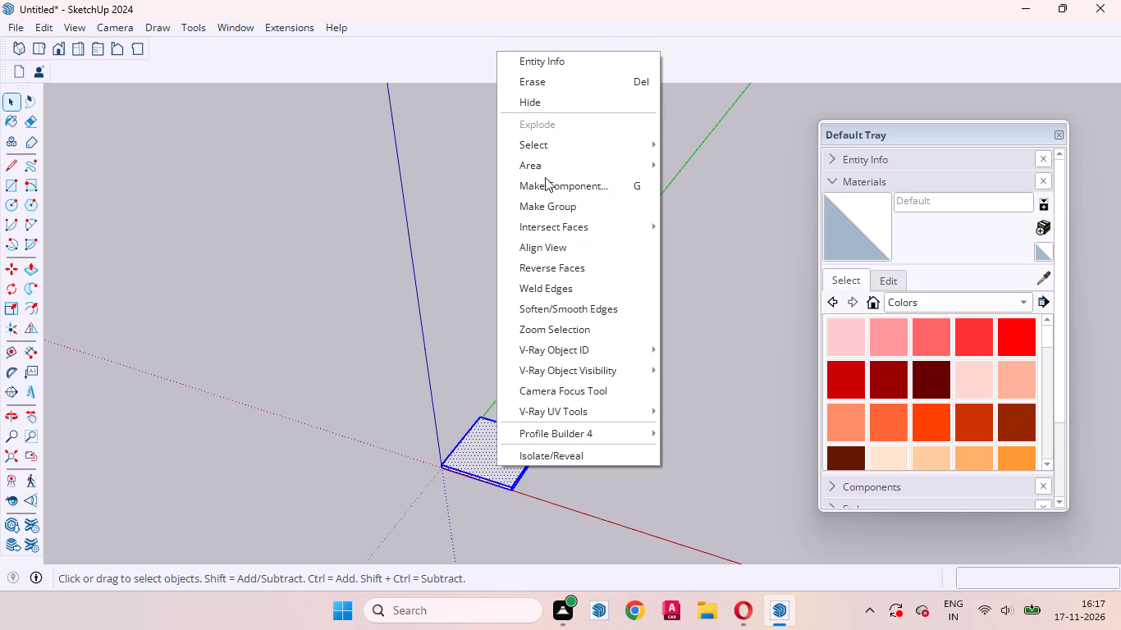
pyautogui.click(547, 213)
pyautogui.click(639, 459)
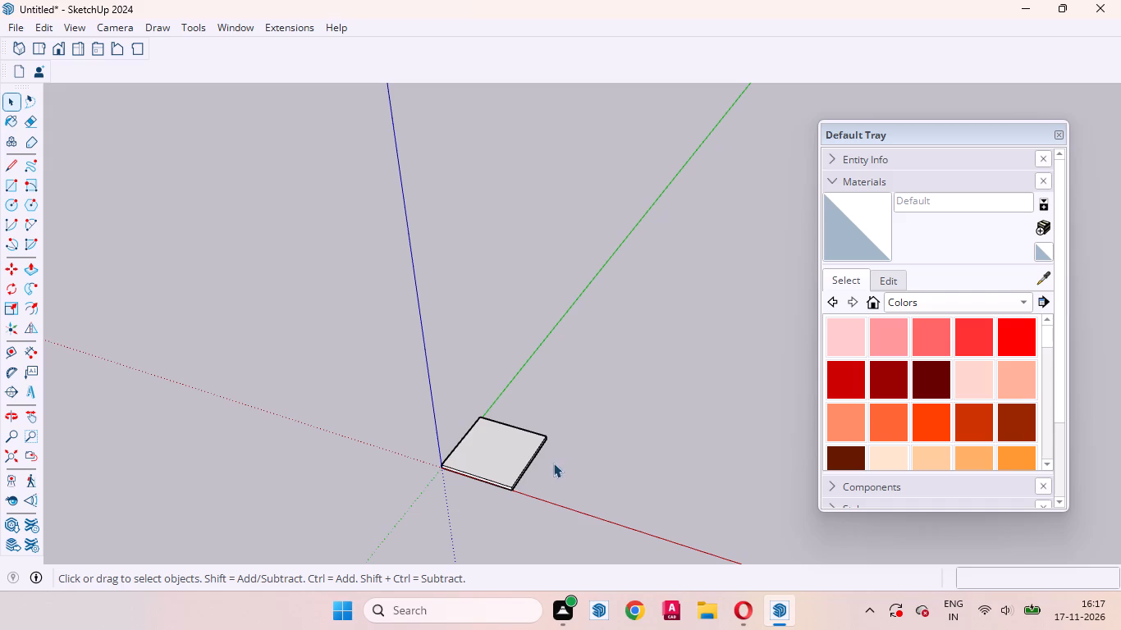
# Place a guide 4.5" inside the slab's top edge that is parallel to the green axis and farthest from the origin.
pyautogui.scroll(-3, 613, 468)
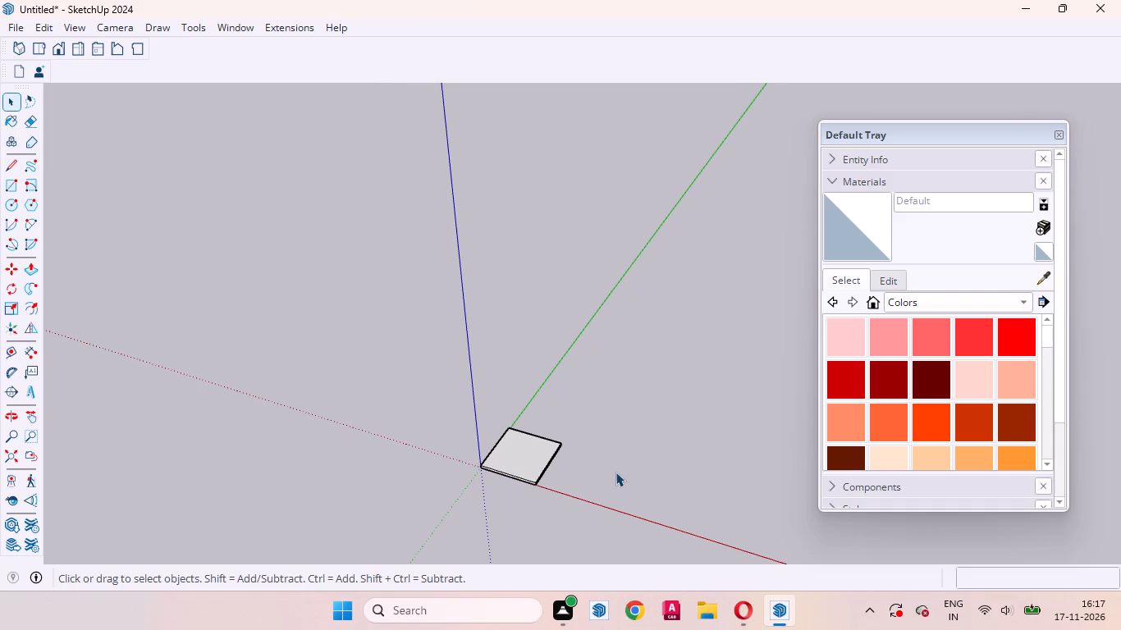
pyautogui.scroll(-1, 646, 482)
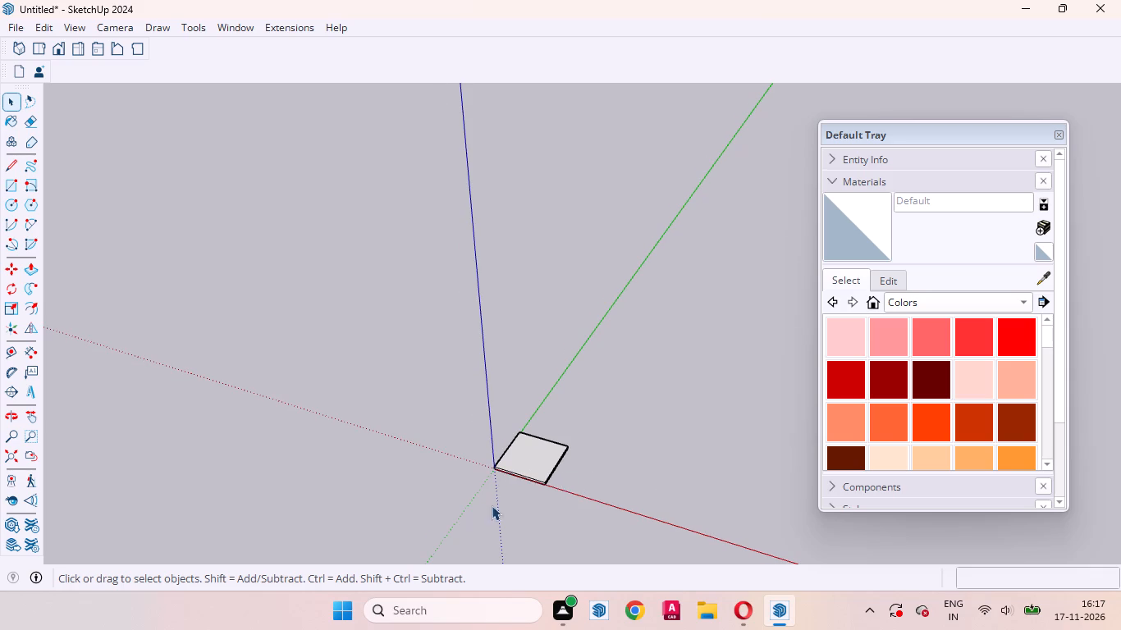
pyautogui.scroll(6, 555, 466)
pyautogui.click(623, 474)
pyautogui.moveTo(511, 526); pyautogui.dragTo(622, 594, button='middle')
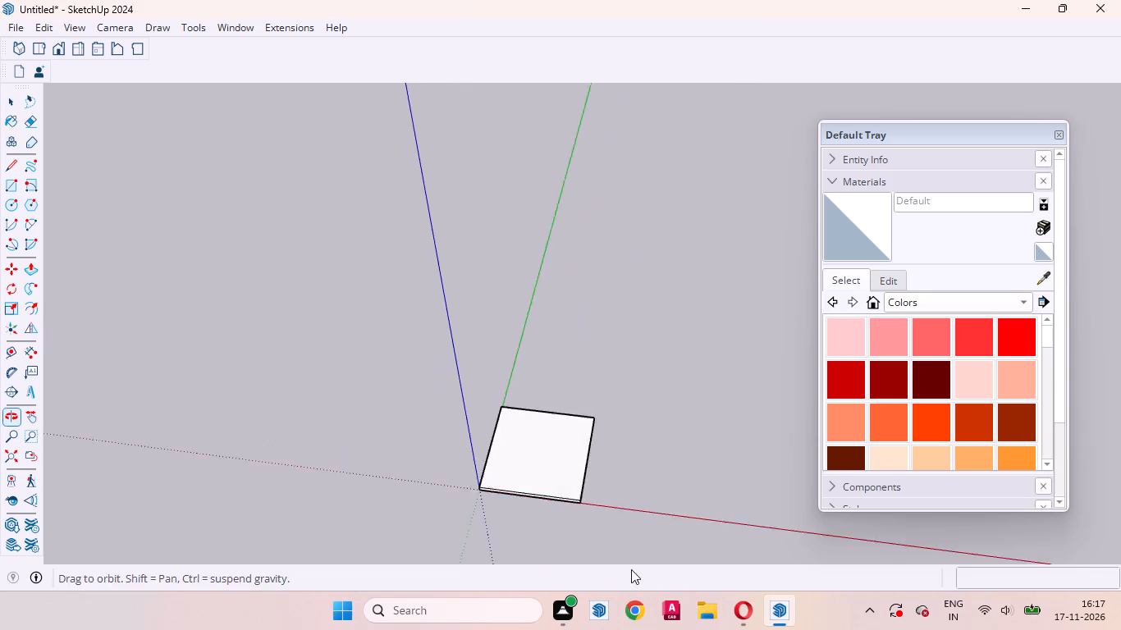
pyautogui.click(563, 482)
pyautogui.scroll(-3, 475, 345)
pyautogui.scroll(5, 526, 469)
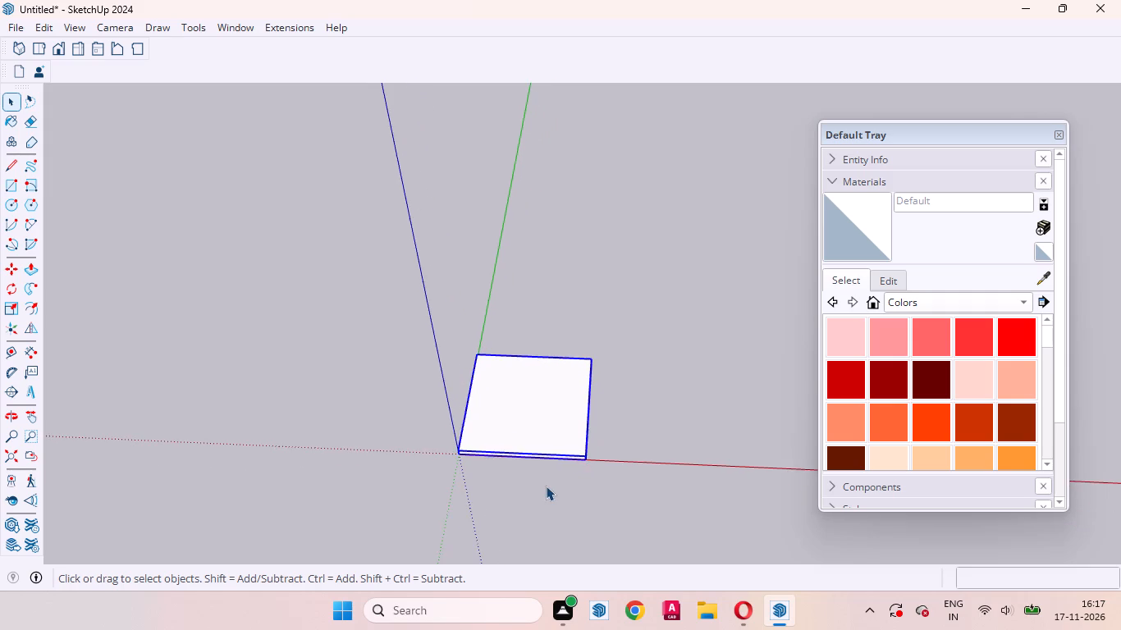
pyautogui.scroll(3, 546, 486)
pyautogui.press('t')
pyautogui.scroll(6, 602, 447)
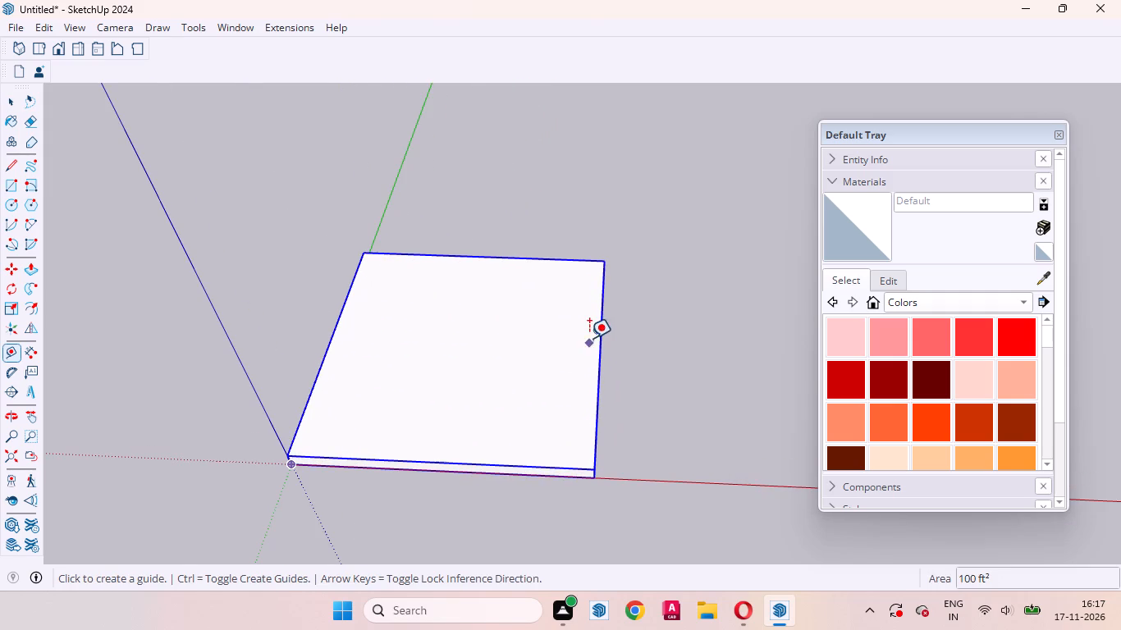
pyautogui.click(601, 327)
pyautogui.write('4.5')
pyautogui.press('Return')
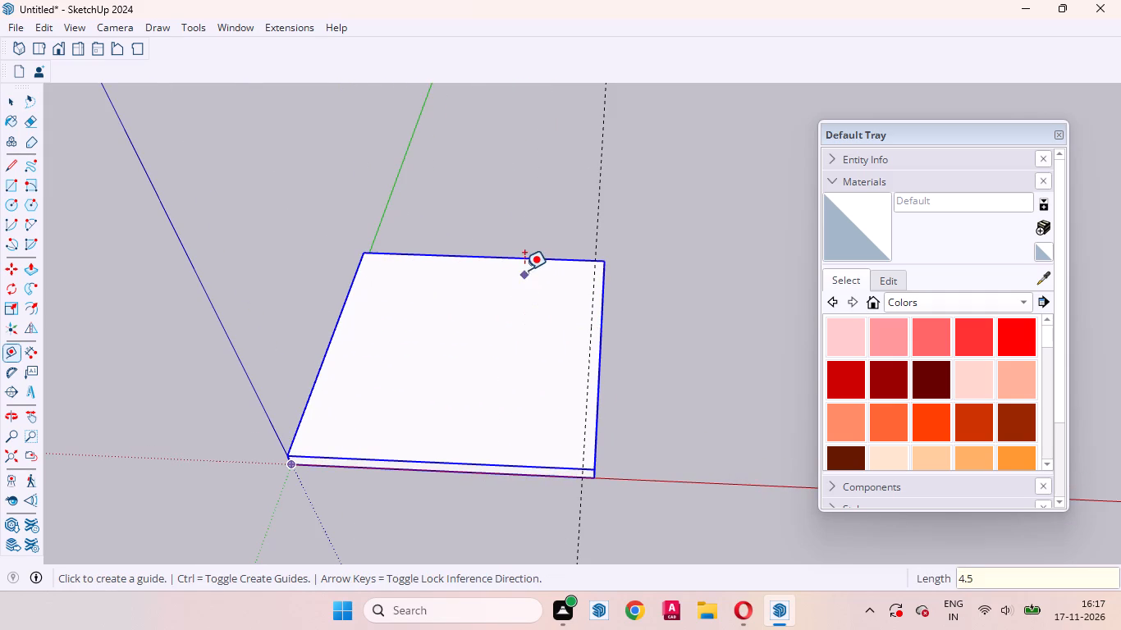
# Add guides 4.5" inside the slab's back edge and inside its edge along the green axis.
pyautogui.click(528, 261)
pyautogui.write('4.5')
pyautogui.press('Return')
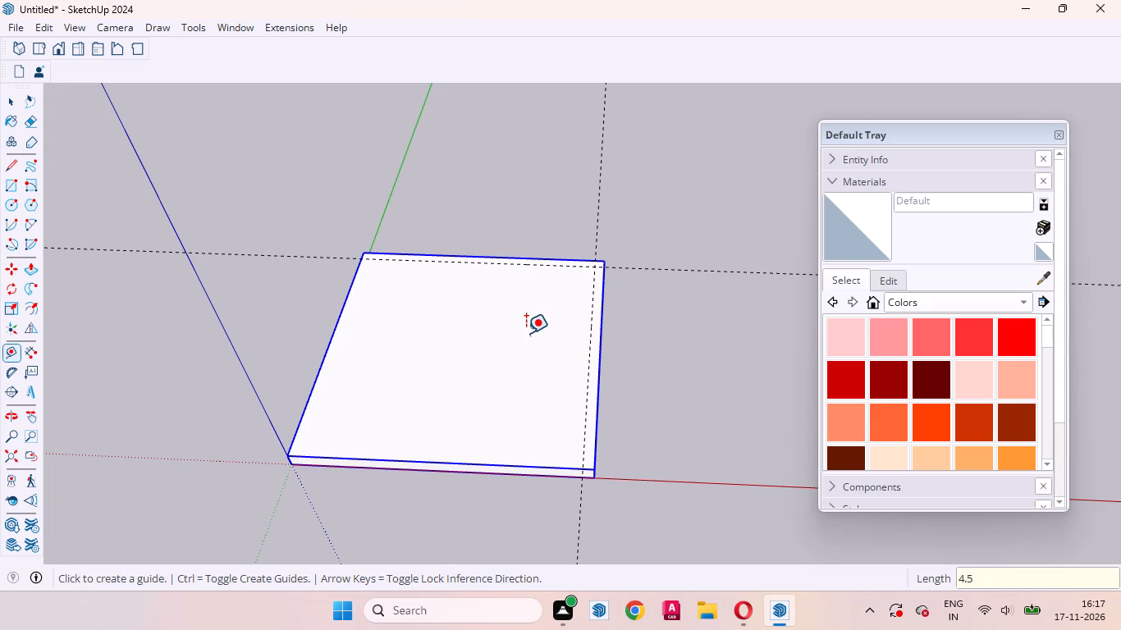
pyautogui.click(333, 322)
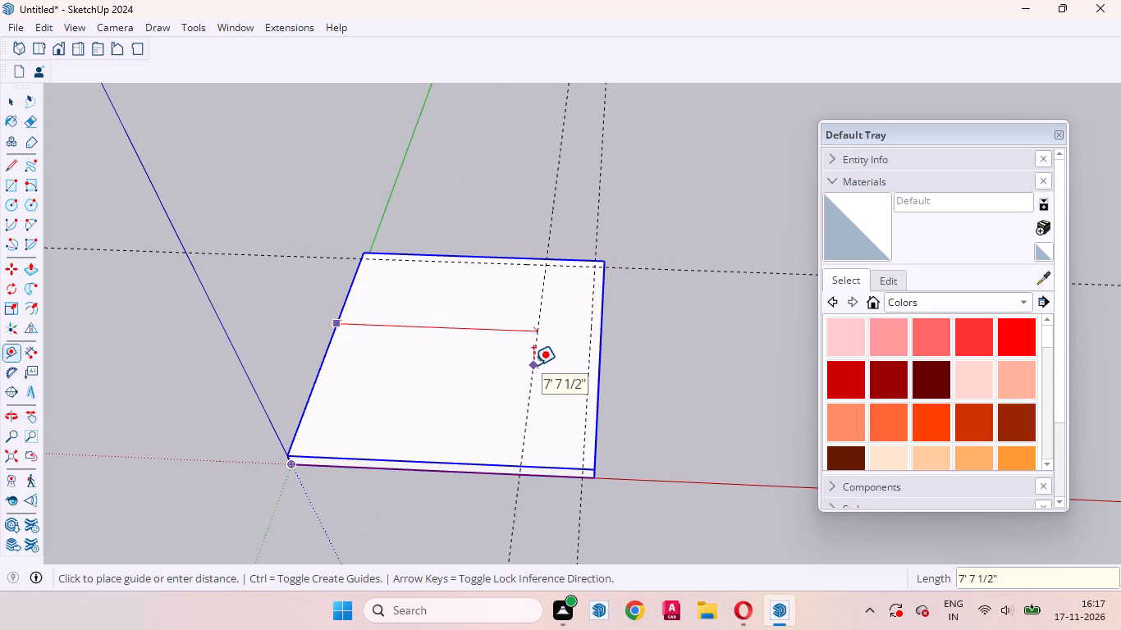
pyautogui.write('4.5')
pyautogui.press('Return')
pyautogui.press('space')
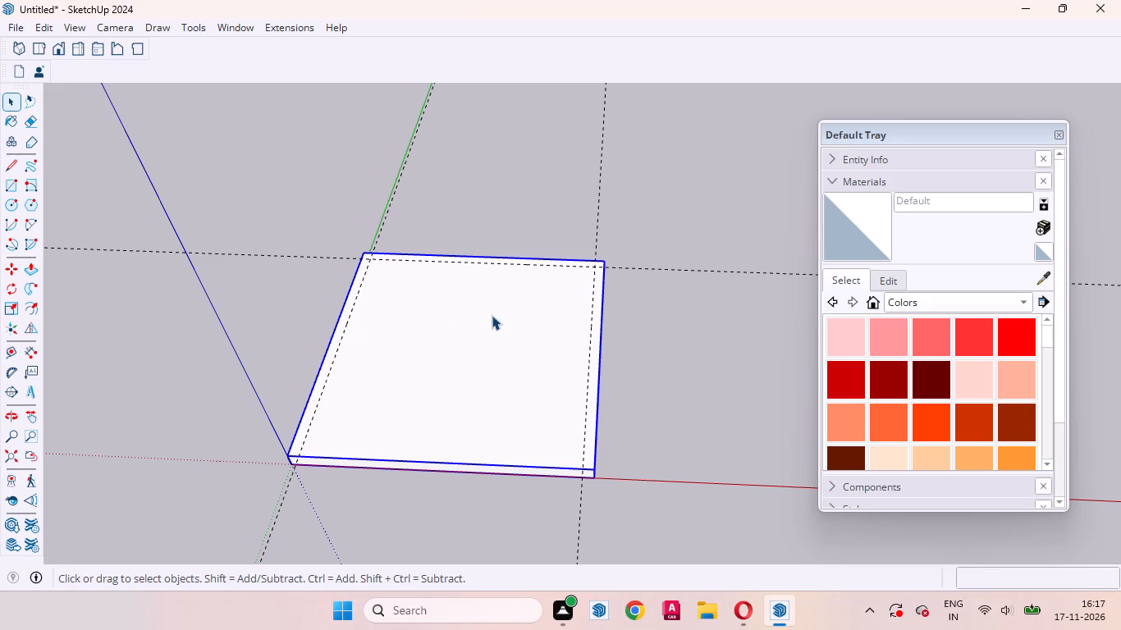
# Inside a new group, draw a wall strip rectangle about 9' 7 1/2" long from the back guide to the front edge, between the side guide and outer edge.
pyautogui.press('space')
pyautogui.rightClick(661, 349)
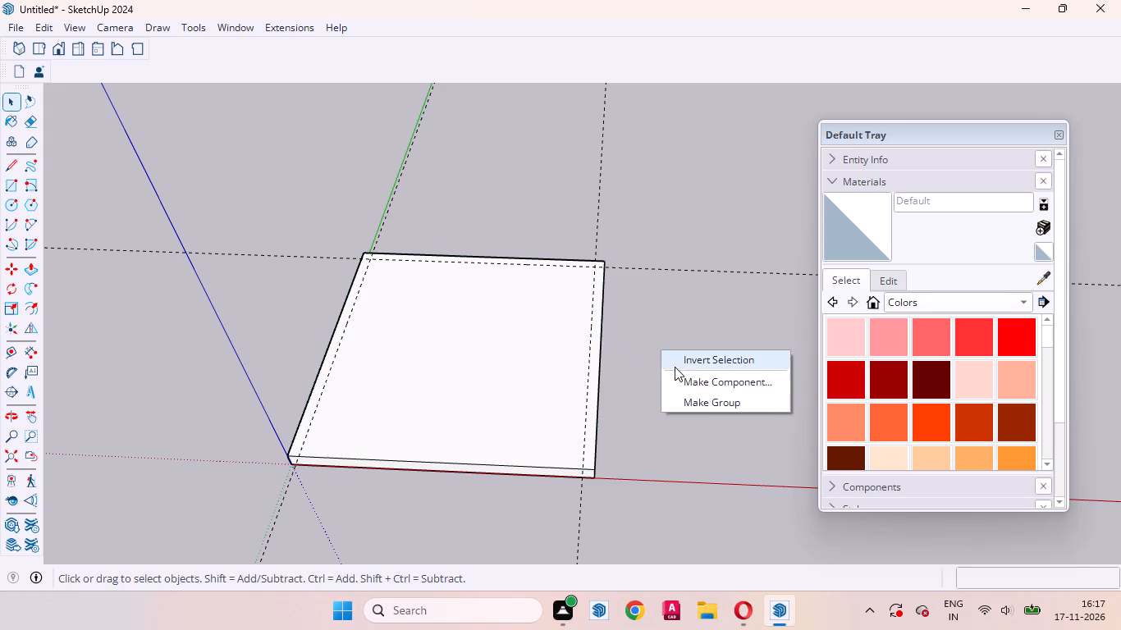
pyautogui.click(706, 402)
pyautogui.press('r')
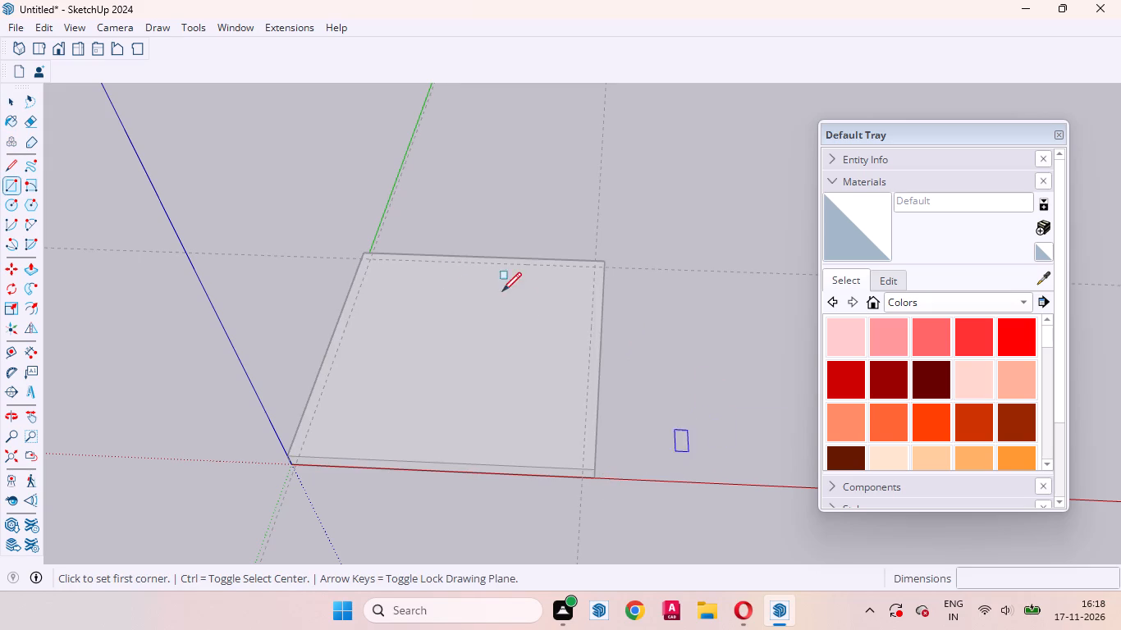
pyautogui.scroll(4, 390, 421)
pyautogui.scroll(1, 411, 231)
pyautogui.scroll(-6, 411, 230)
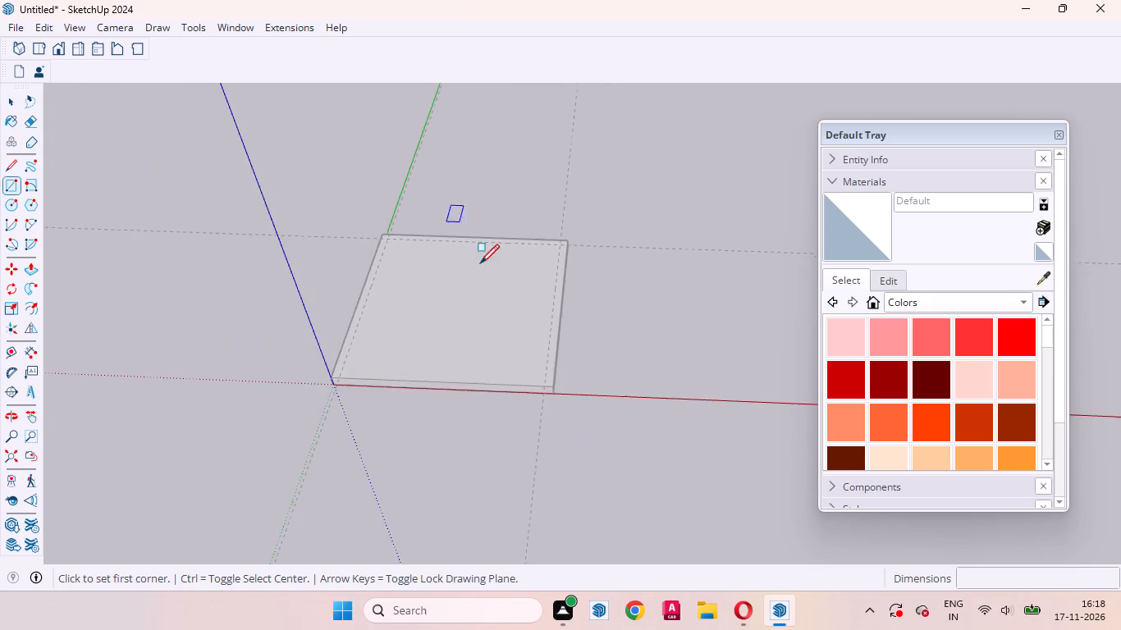
pyautogui.moveTo(489, 304); pyautogui.dragTo(569, 435, button='middle')
pyautogui.scroll(9, 552, 276)
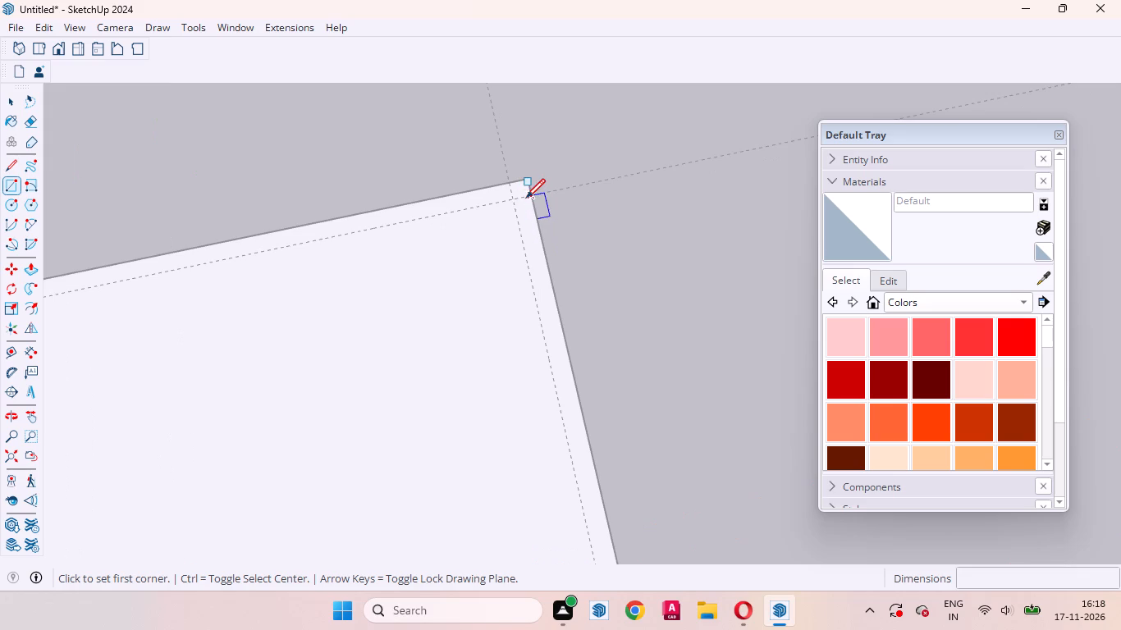
pyautogui.click(528, 197)
pyautogui.scroll(-12, 506, 250)
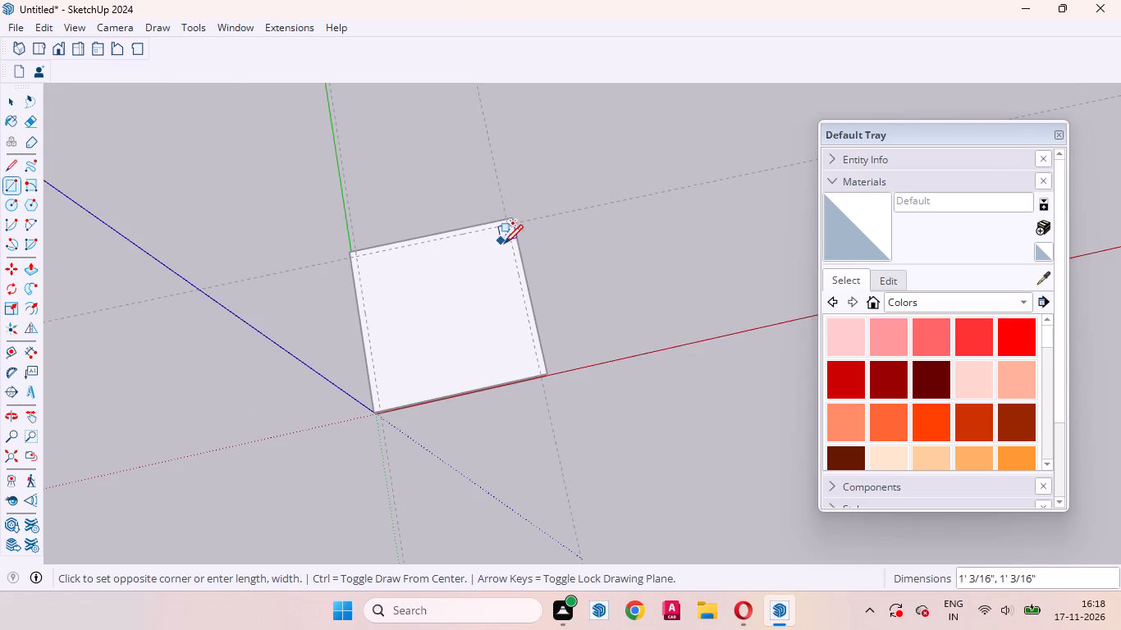
pyautogui.scroll(-3, 514, 267)
pyautogui.scroll(12, 540, 361)
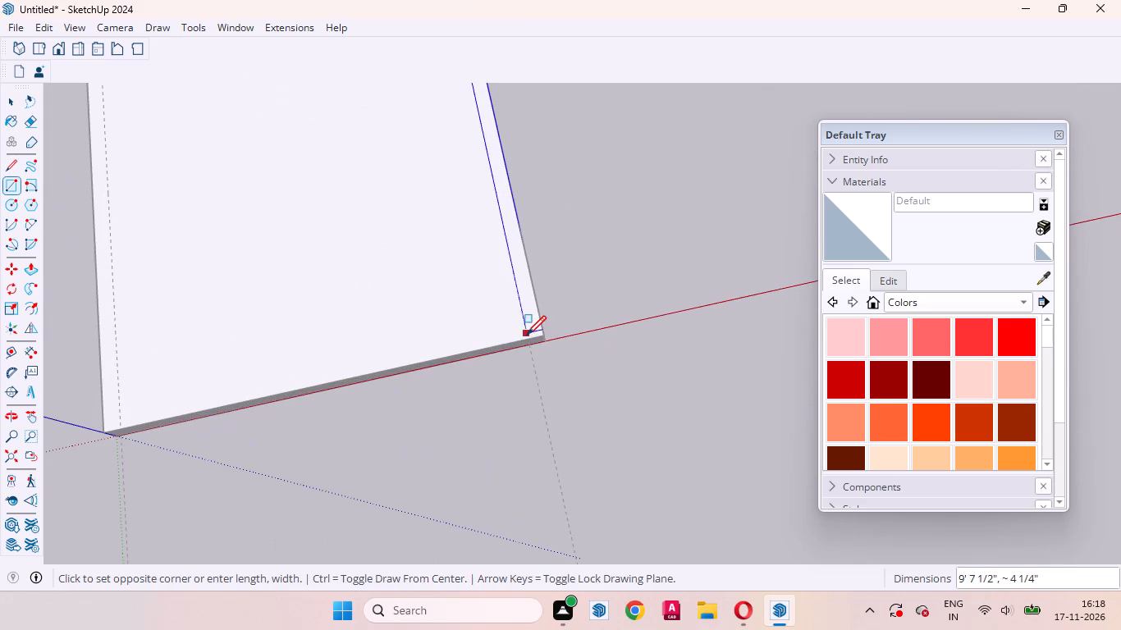
pyautogui.click(525, 336)
# Push/Pull the strip up 9' to form the side wall and close its group.
pyautogui.press('p')
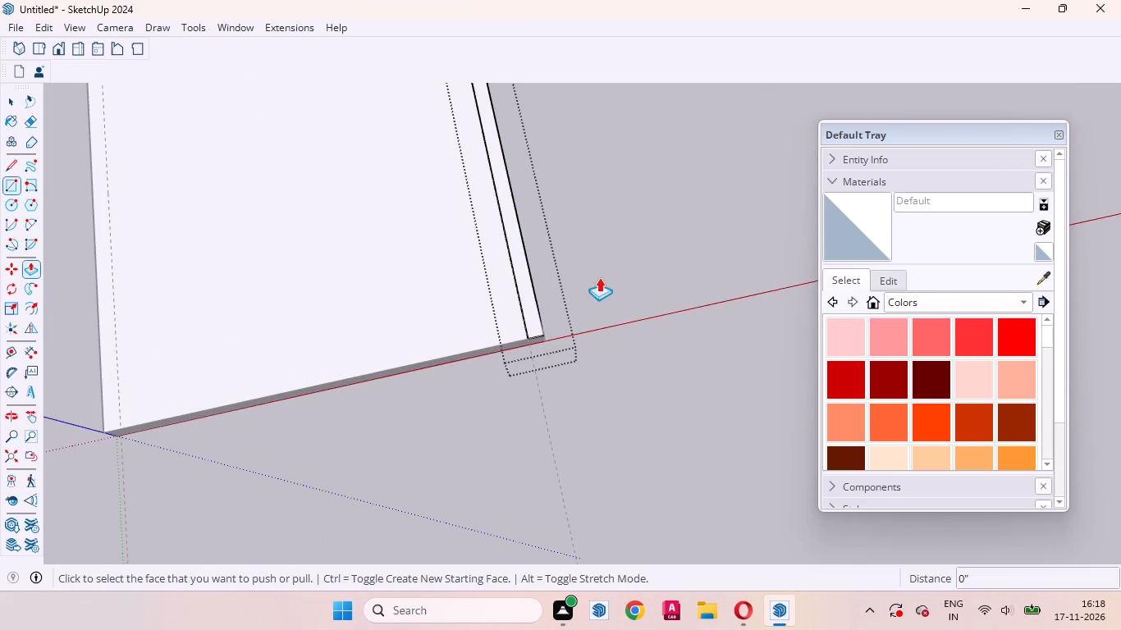
pyautogui.click(530, 290)
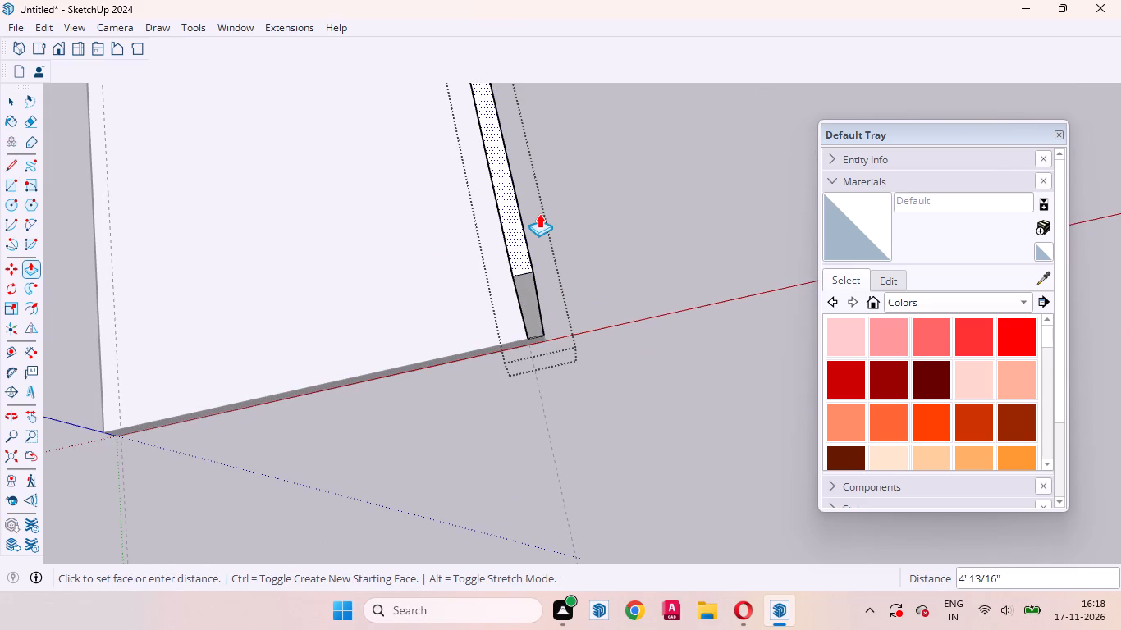
pyautogui.write("9'")
pyautogui.press('Return')
pyautogui.press('space')
pyautogui.click(705, 261)
# Inside a new group, draw a 4 1/2" by 10' wall strip rectangle along the slab's full back edge, out to the guide.
pyautogui.scroll(-9, 693, 289)
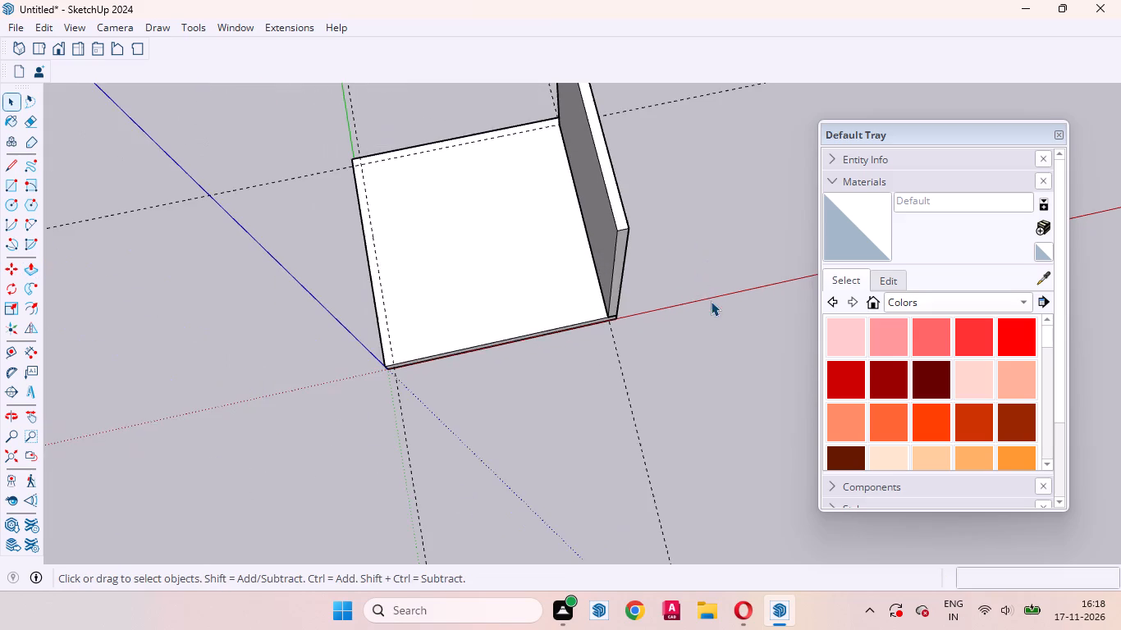
pyautogui.moveTo(510, 325); pyautogui.dragTo(949, 272, button='middle')
pyautogui.scroll(-3, 572, 317)
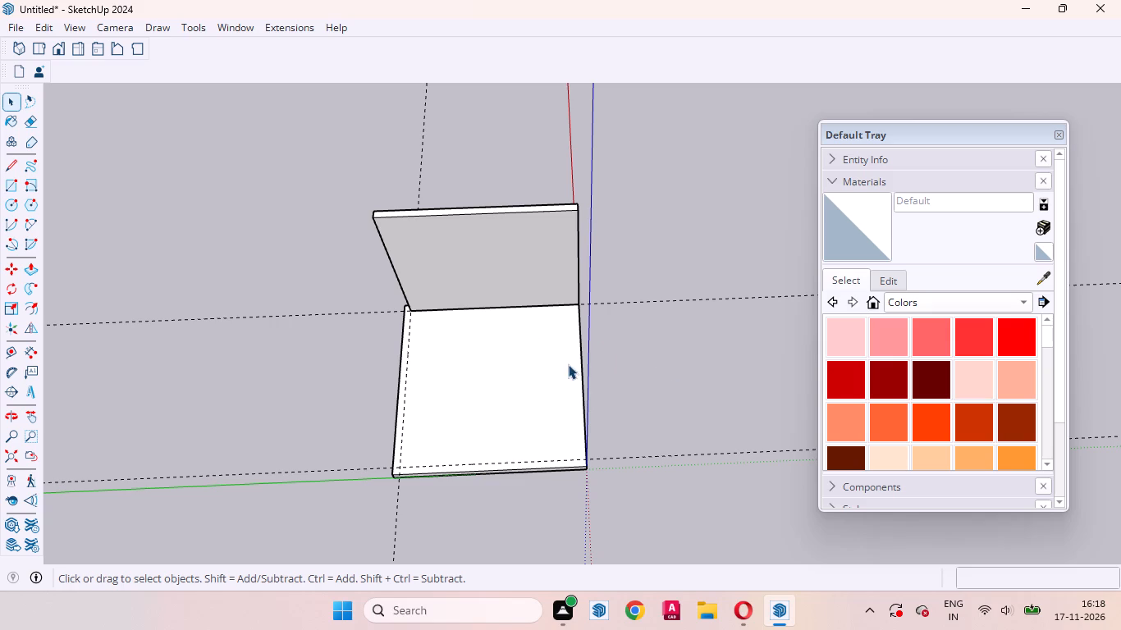
pyautogui.rightClick(637, 355)
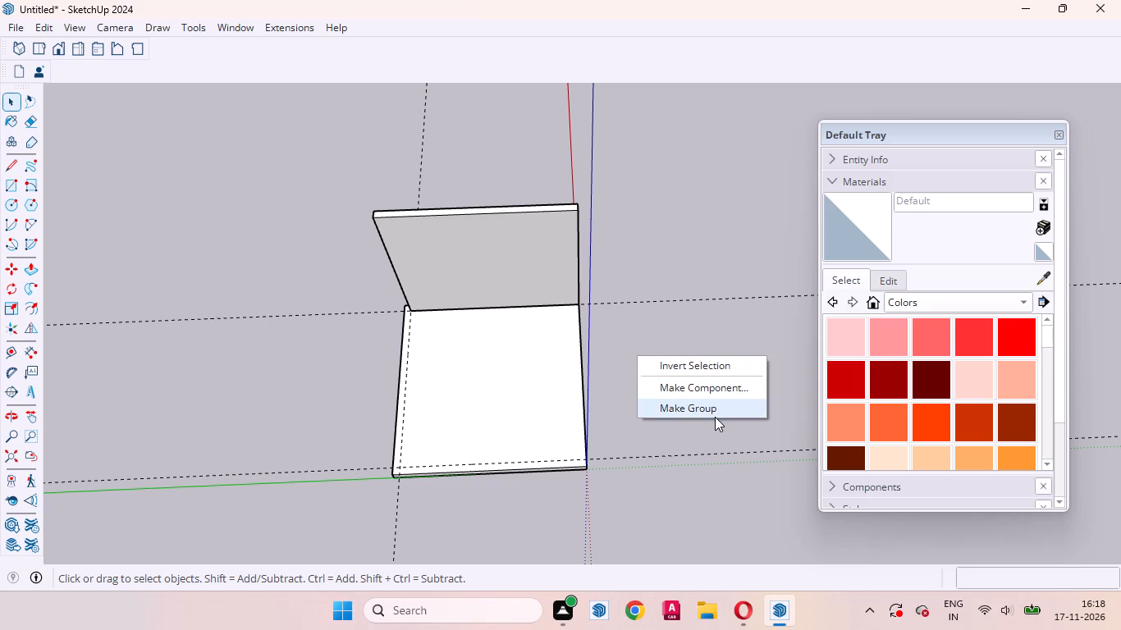
pyautogui.click(707, 409)
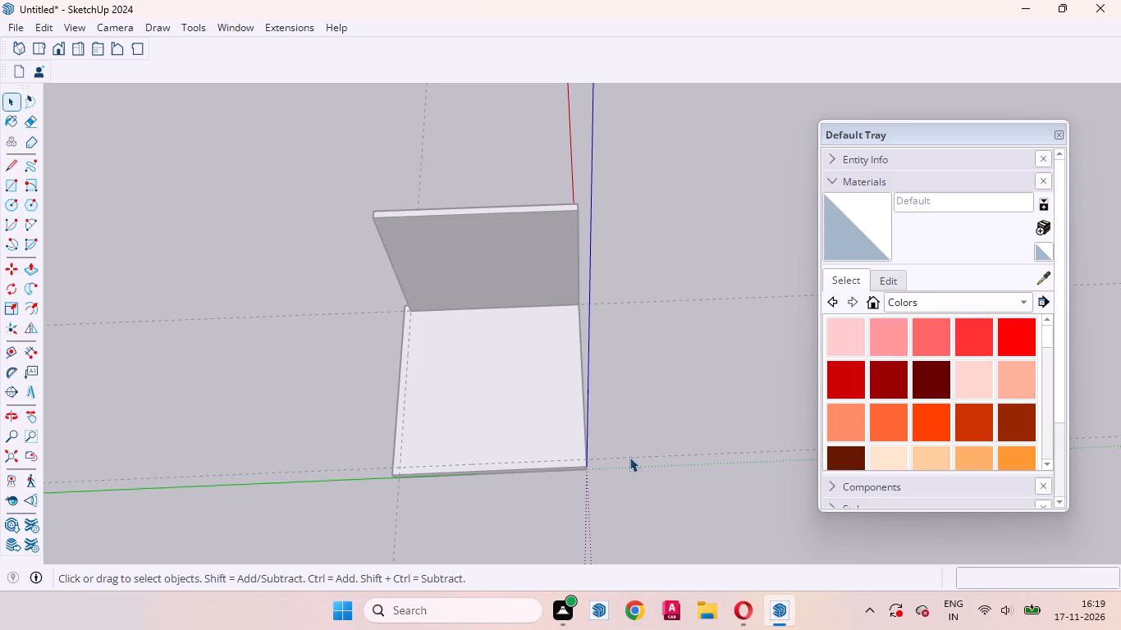
pyautogui.scroll(-6, 521, 422)
pyautogui.scroll(6, 337, 446)
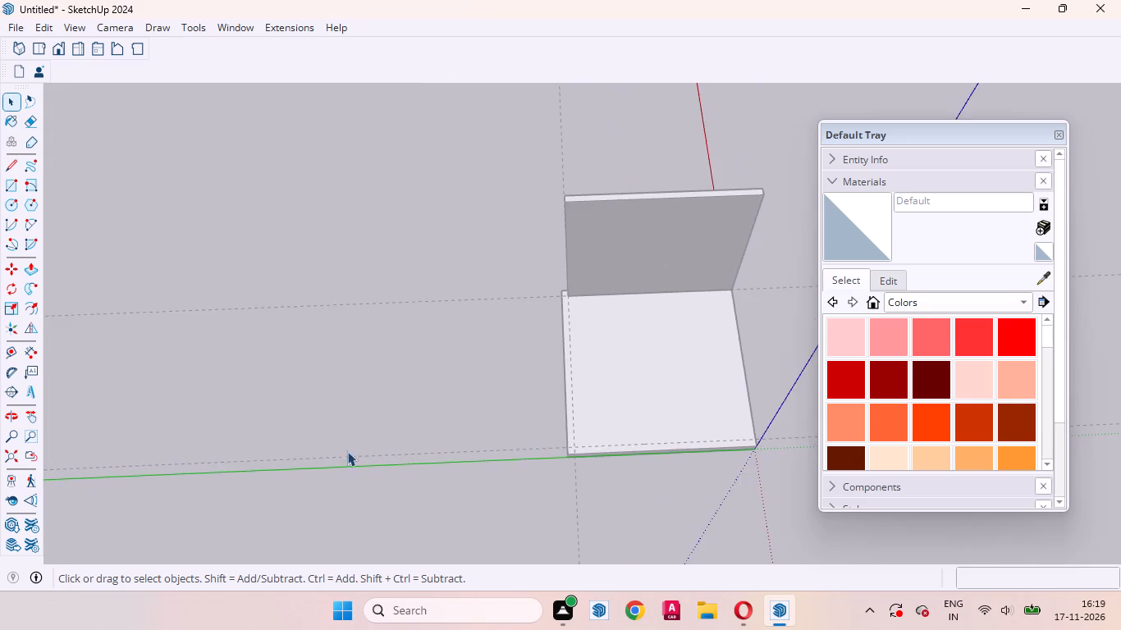
pyautogui.scroll(3, 374, 454)
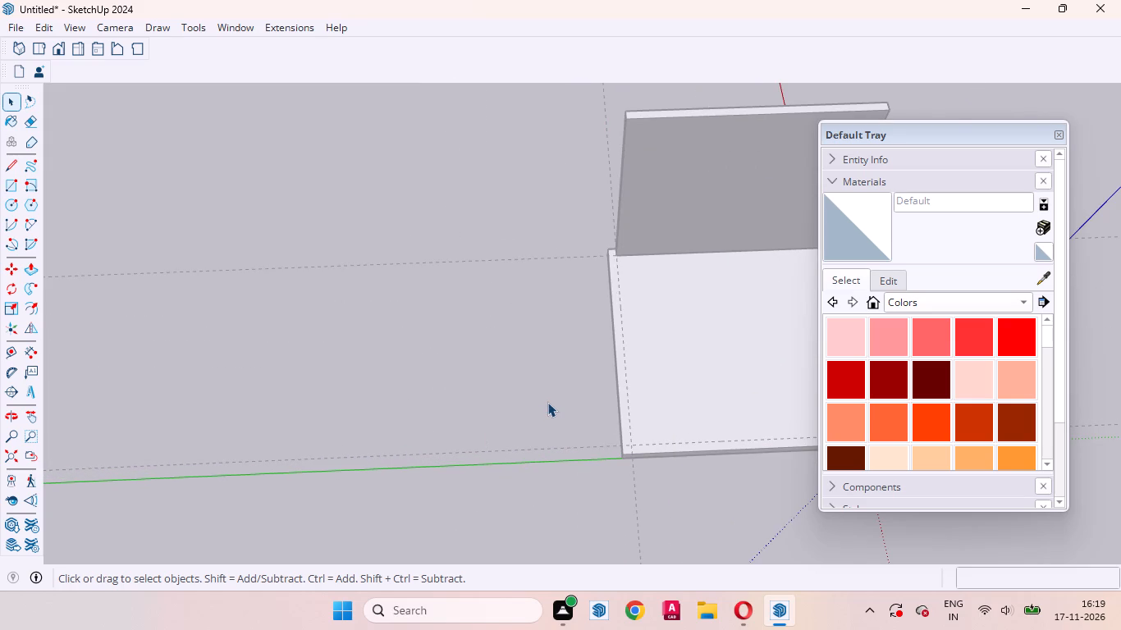
pyautogui.press('r')
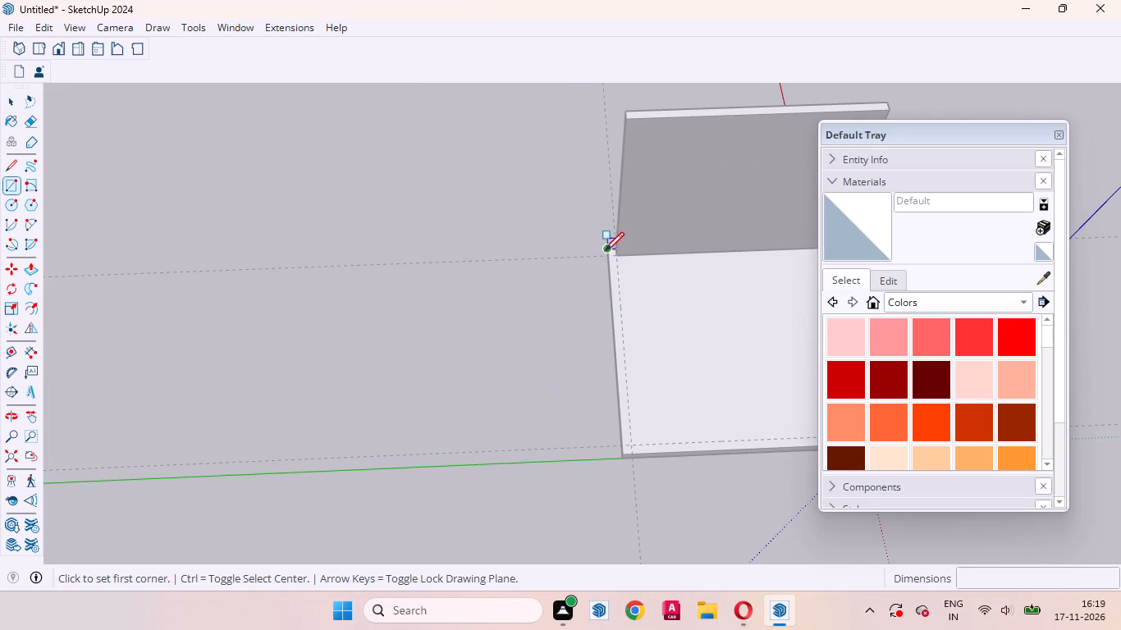
pyautogui.click(605, 249)
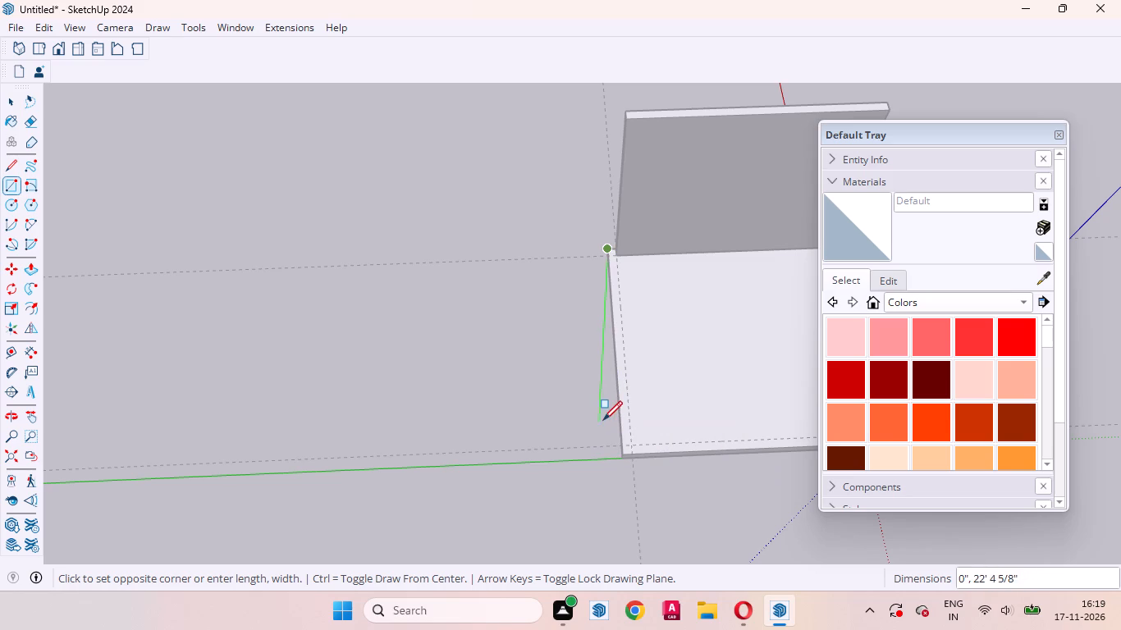
pyautogui.click(635, 452)
# Push/Pull the back strip up by the same 9' as the side wall and close its group.
pyautogui.press('p')
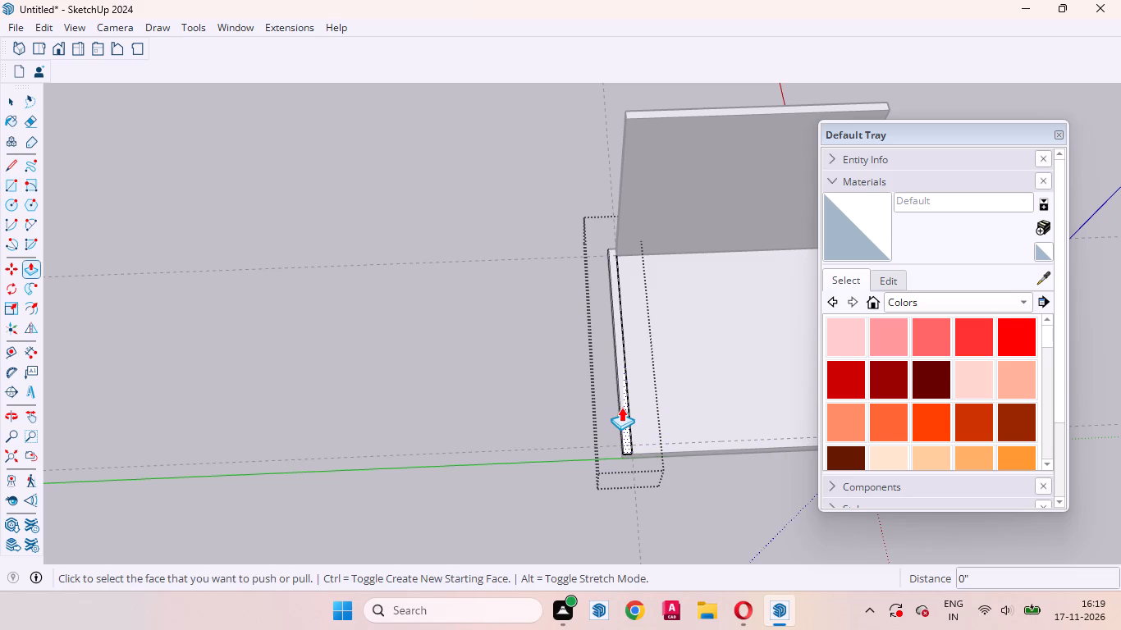
pyautogui.doubleClick(621, 407)
pyautogui.press('space')
pyautogui.click(524, 408)
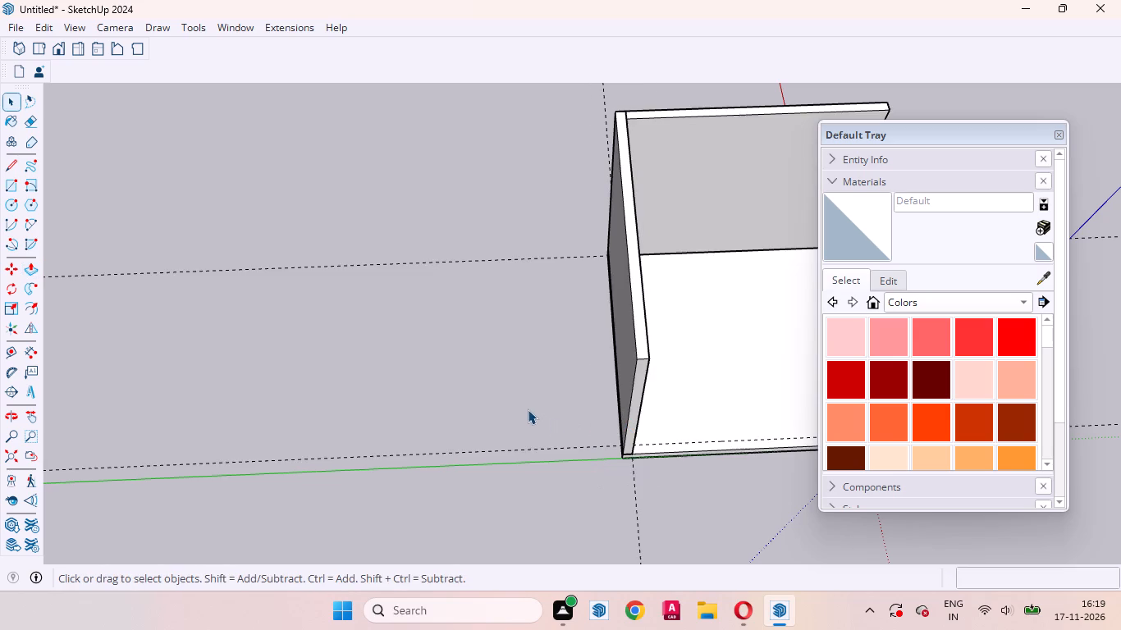
# Inside a new group, draw a 9' 7 1/2" by 4 1/2" strip rectangle along the green-axis edge, from the back wall to the origin corner.
pyautogui.moveTo(536, 443); pyautogui.dragTo(237, 385, button='middle')
pyautogui.scroll(-12, 360, 333)
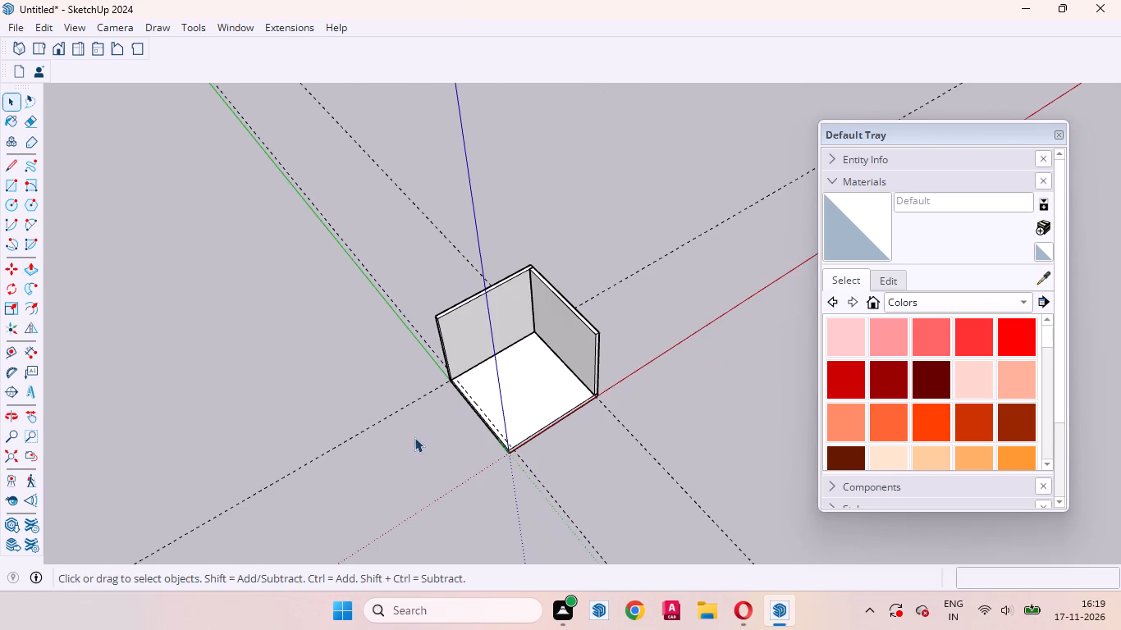
pyautogui.rightClick(414, 440)
pyautogui.click(495, 486)
pyautogui.scroll(3, 471, 377)
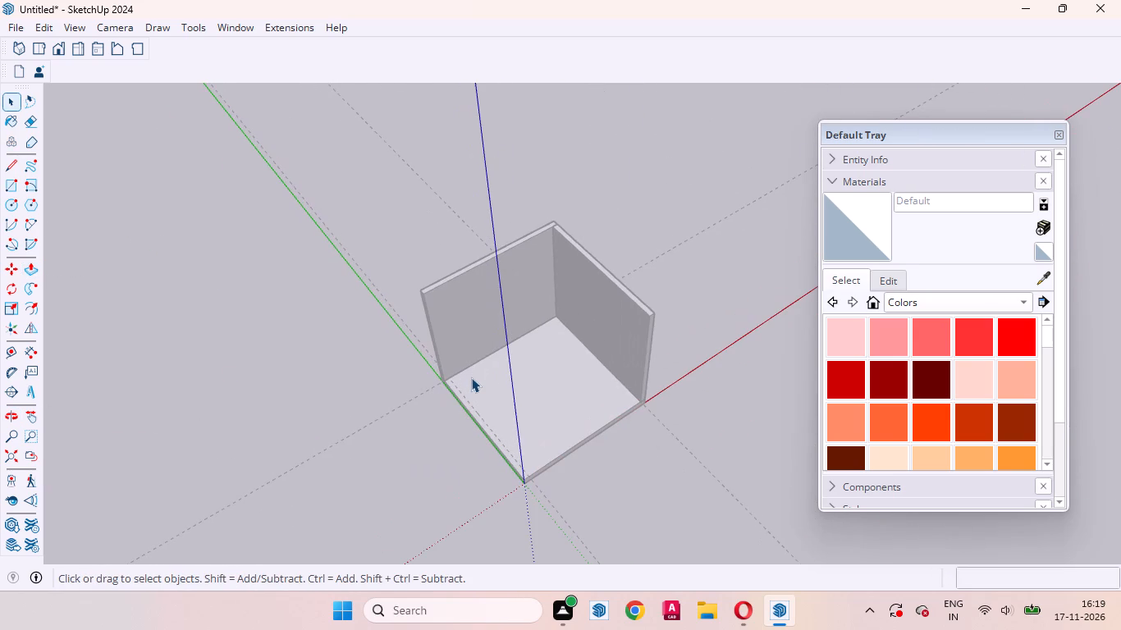
pyautogui.press('r')
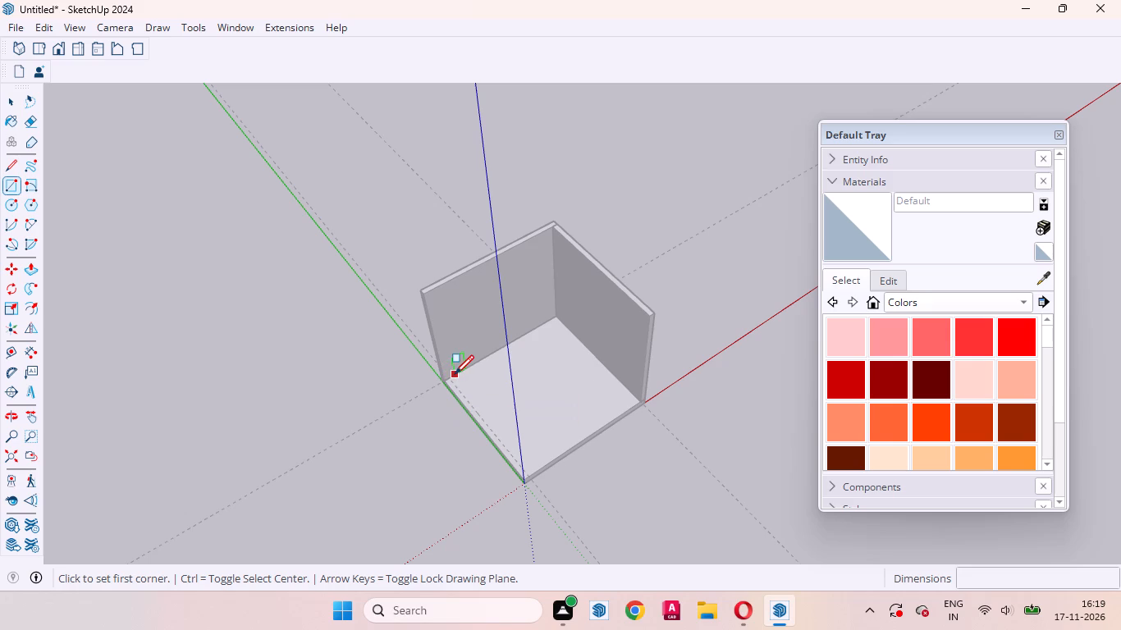
pyautogui.scroll(11, 455, 374)
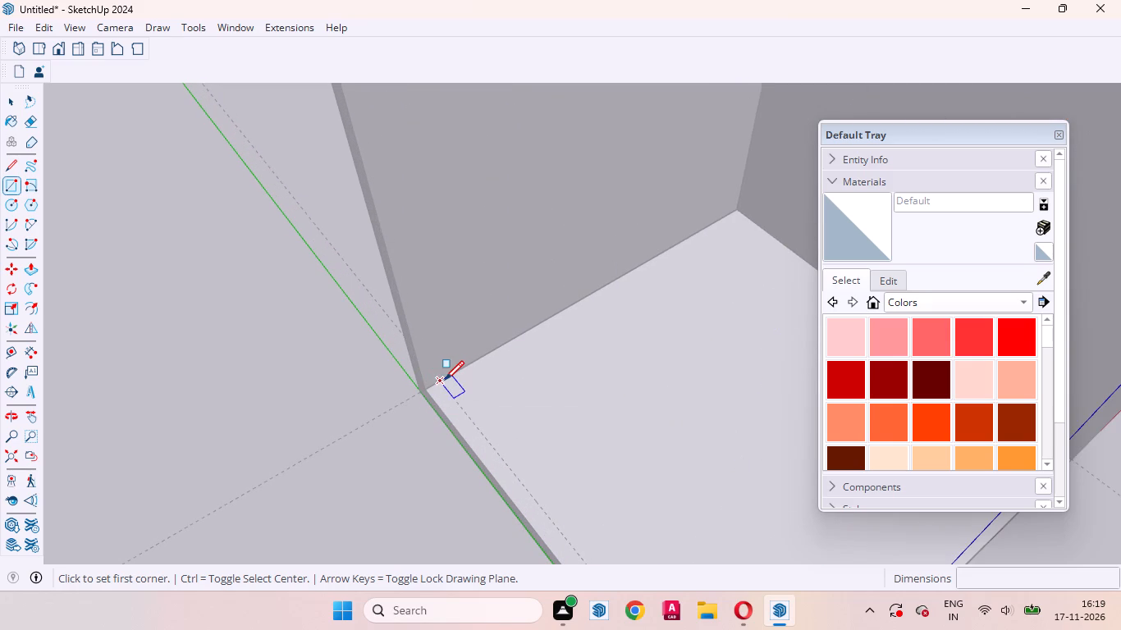
pyautogui.click(445, 380)
pyautogui.scroll(-13, 450, 409)
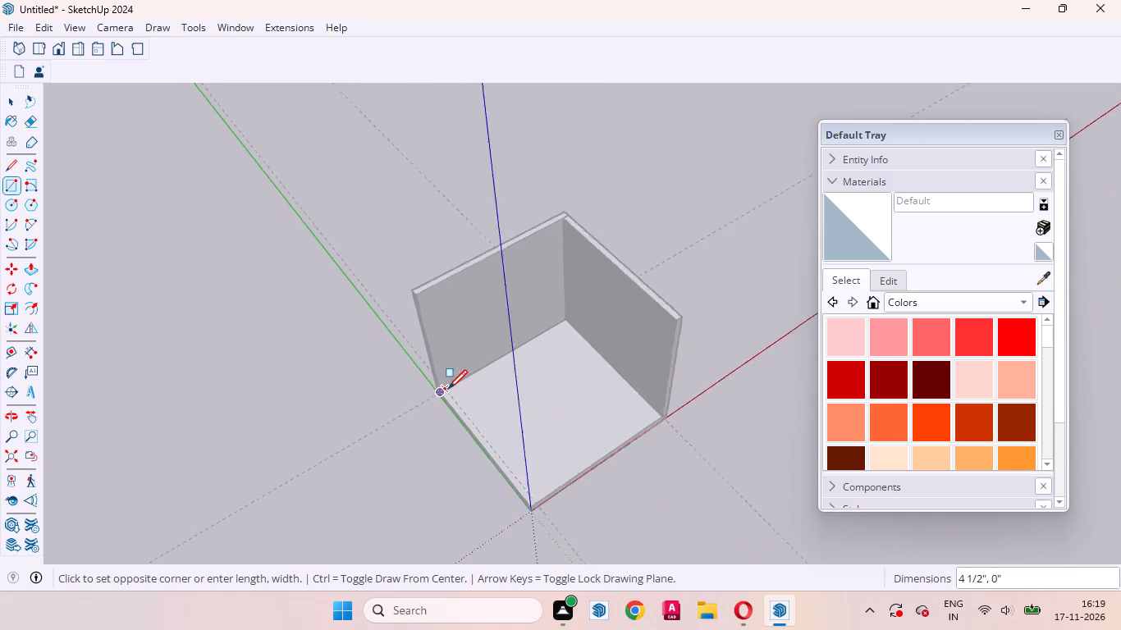
pyautogui.scroll(16, 533, 518)
pyautogui.click(514, 463)
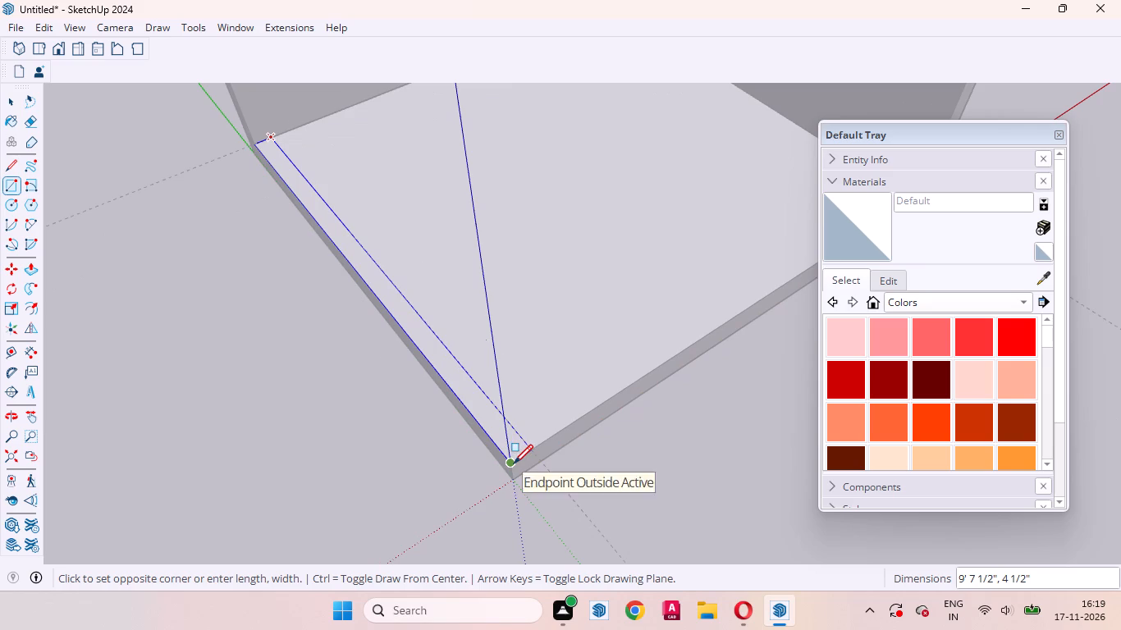
# Push/Pull the green-axis strip up by the same 9' and close its group.
pyautogui.press('p')
pyautogui.doubleClick(496, 431)
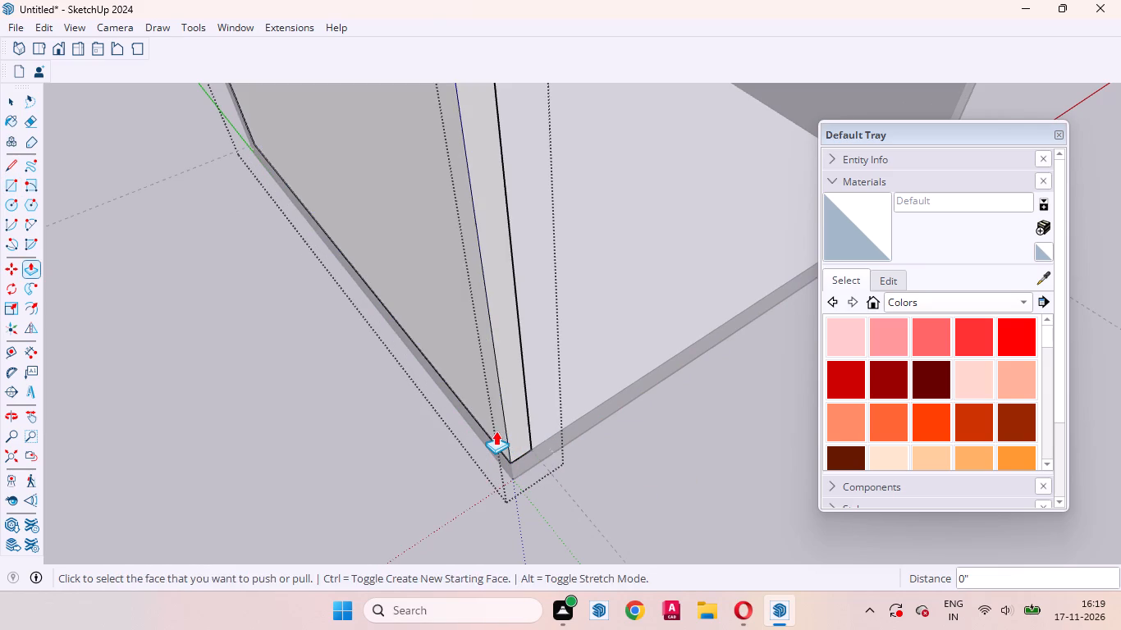
pyautogui.press('space')
pyautogui.click(383, 453)
# Delete all the construction guides around the room.
pyautogui.scroll(-12, 327, 450)
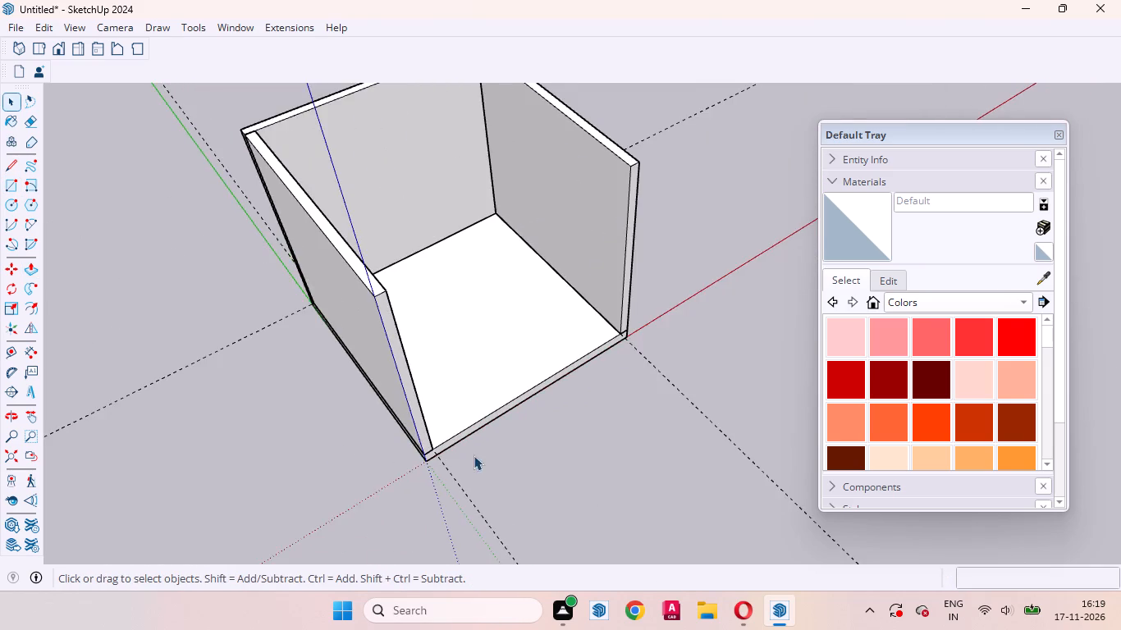
pyautogui.moveTo(467, 456); pyautogui.dragTo(317, 315, button='middle')
pyautogui.click(529, 451)
pyautogui.scroll(-8, 461, 448)
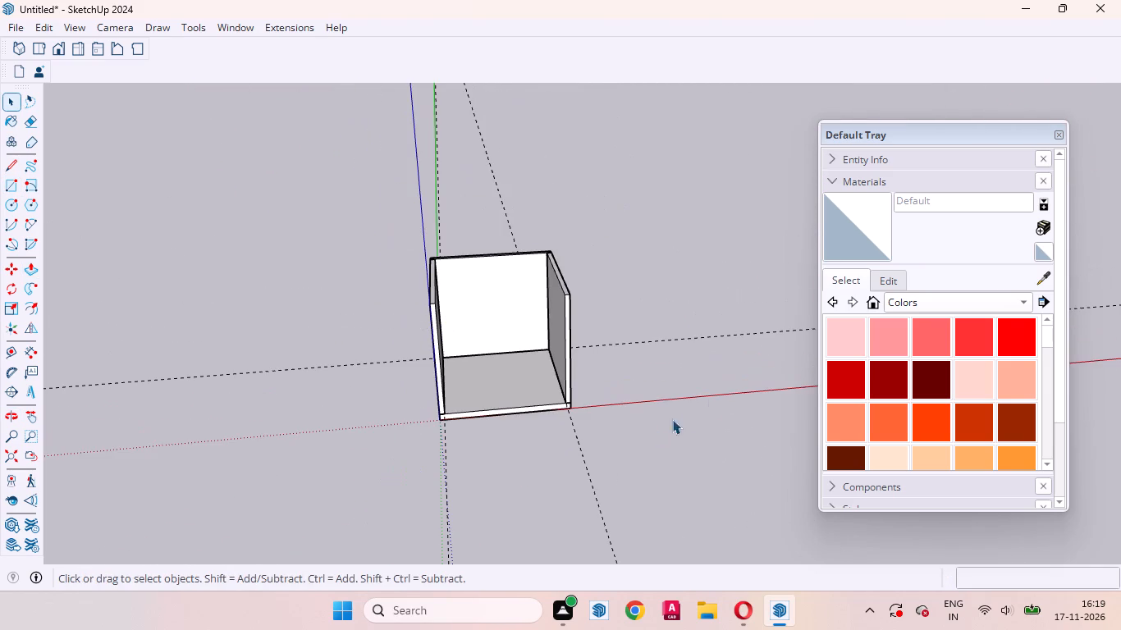
pyautogui.moveTo(716, 372); pyautogui.dragTo(638, 265)
pyautogui.press('Delete')
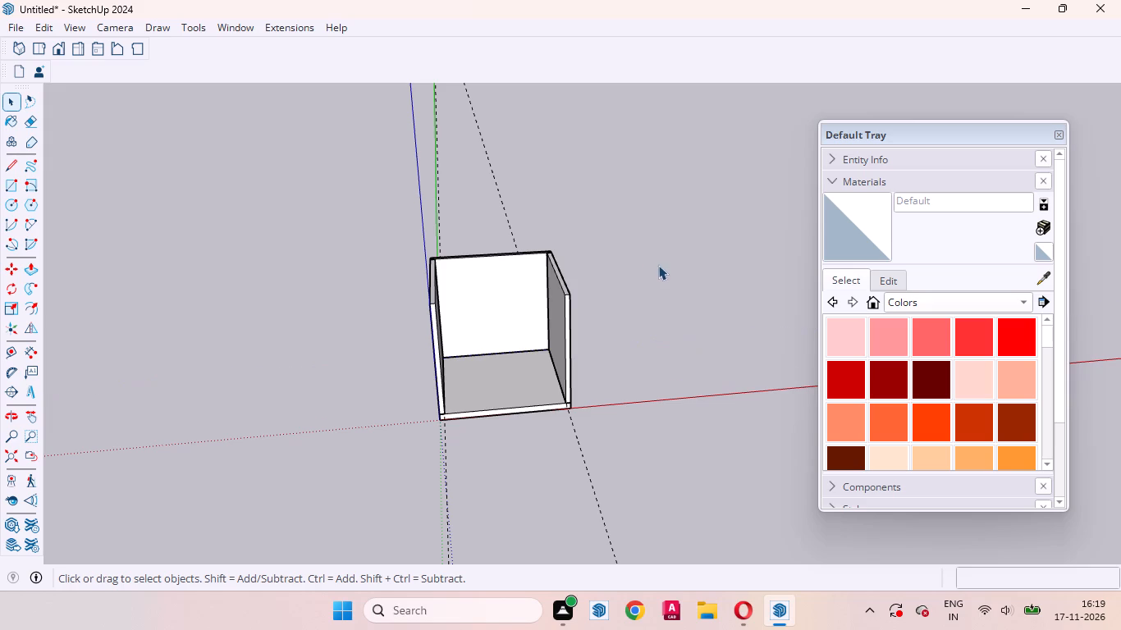
pyautogui.moveTo(569, 213); pyautogui.dragTo(198, 112)
pyautogui.press('Delete')
pyautogui.click(666, 272)
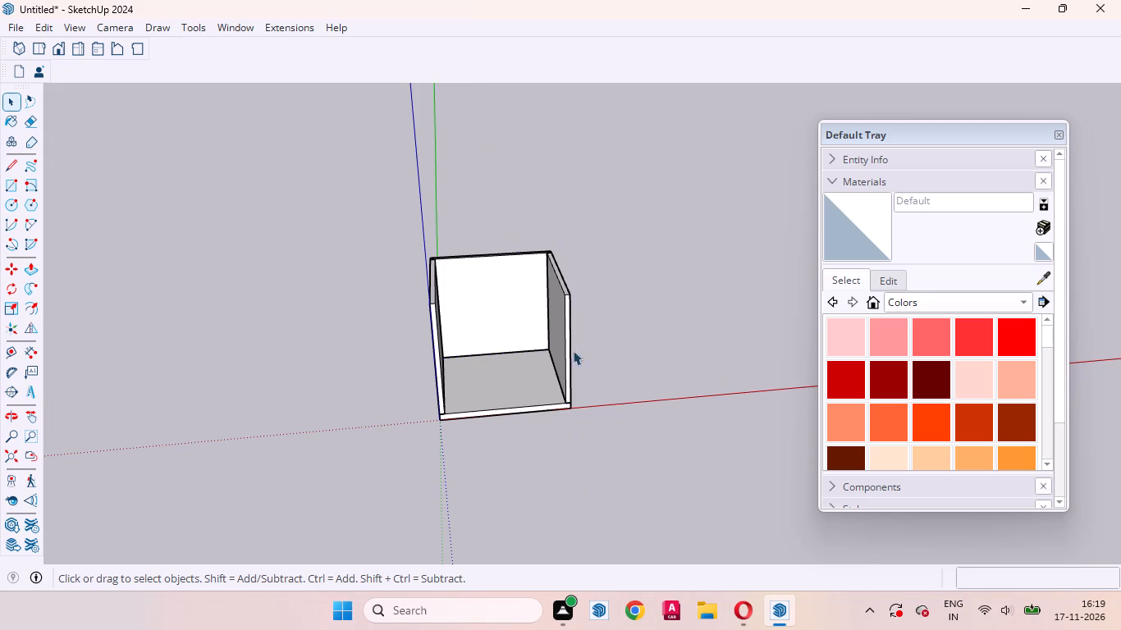
# Hide the wall group that stands along the green axis.
pyautogui.moveTo(464, 400); pyautogui.dragTo(808, 474, button='middle')
pyautogui.click(581, 428)
pyautogui.rightClick(581, 427)
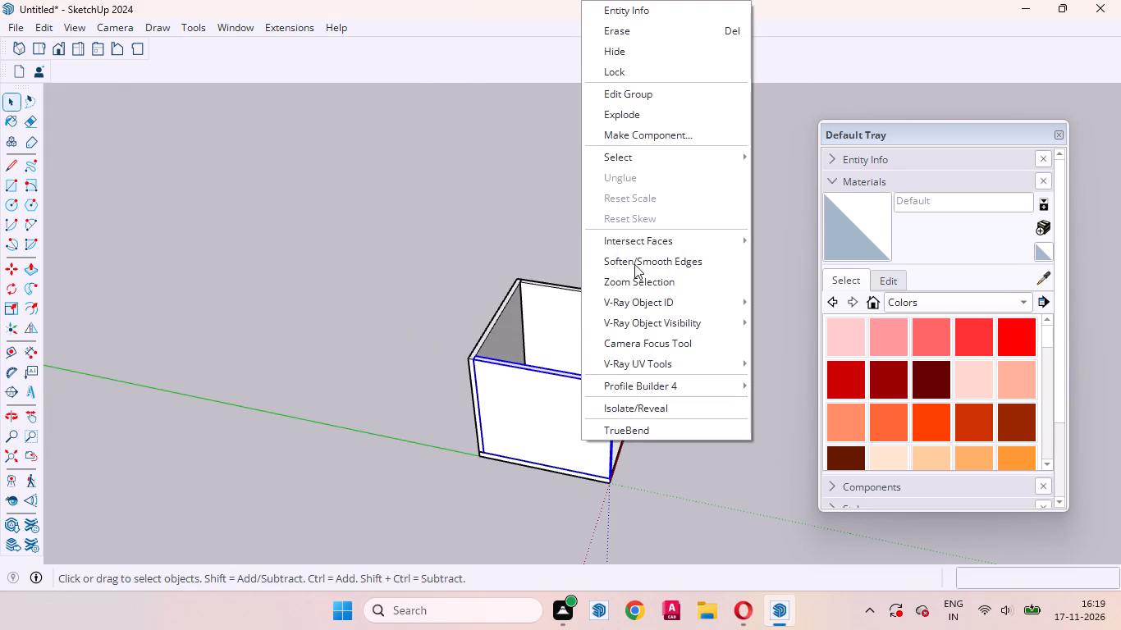
pyautogui.click(627, 52)
# Place a guide on the floor 24" inward from the inner base edge of the remaining side wall.
pyautogui.scroll(-4, 555, 372)
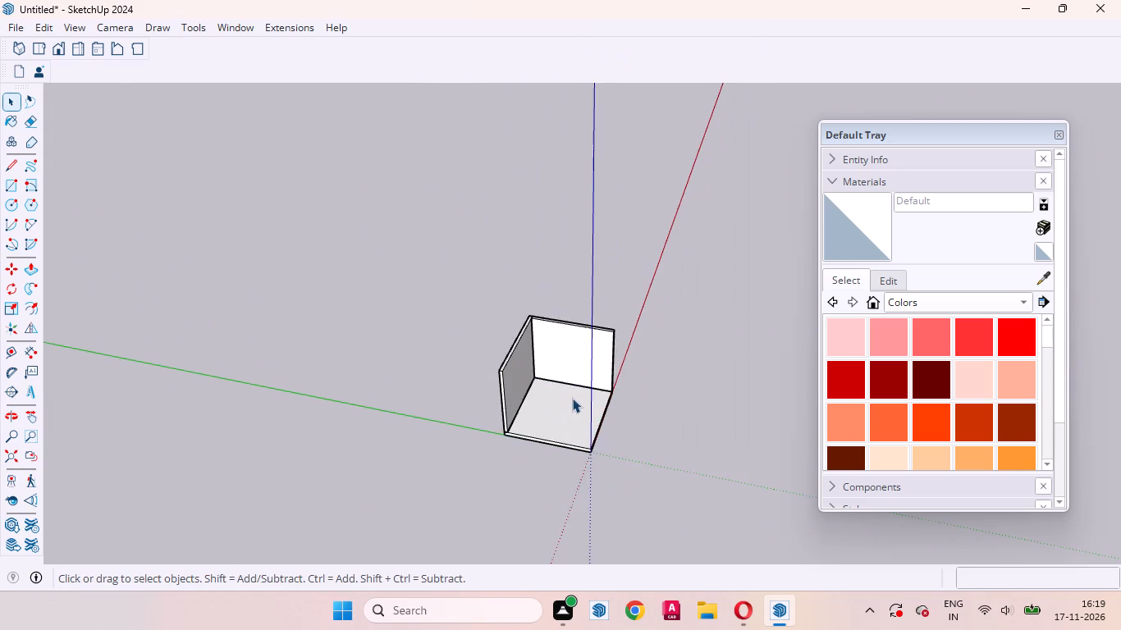
pyautogui.moveTo(569, 407); pyautogui.dragTo(323, 511, button='middle')
pyautogui.scroll(3, 588, 361)
pyautogui.scroll(4, 530, 397)
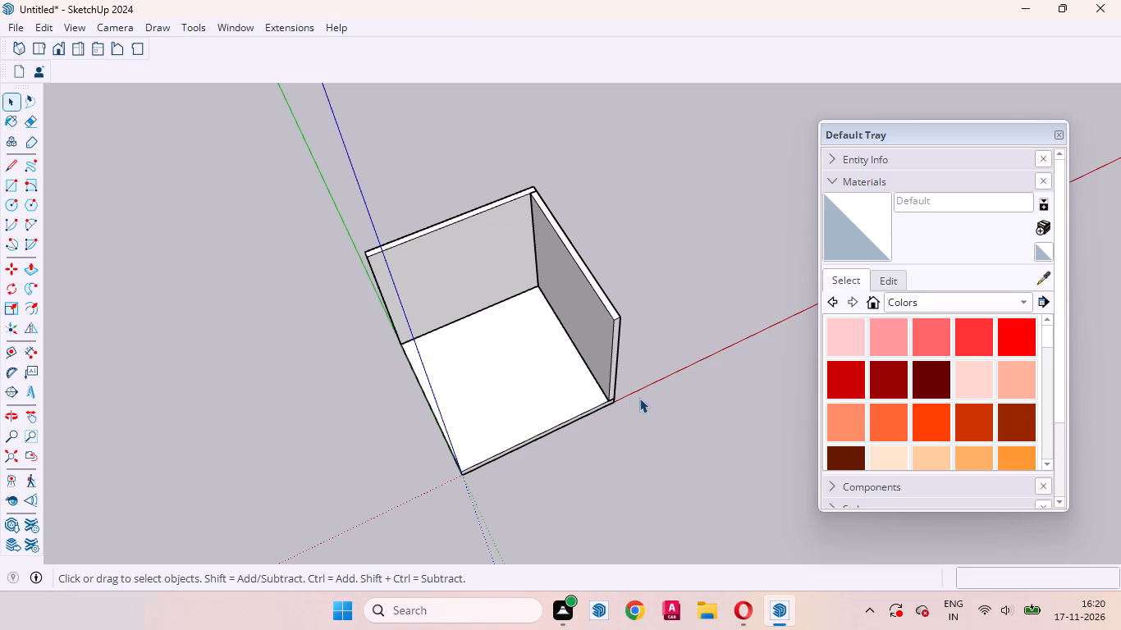
pyautogui.scroll(-2, 640, 398)
pyautogui.scroll(1, 641, 398)
pyautogui.moveTo(575, 445); pyautogui.dragTo(514, 429, button='middle')
pyautogui.scroll(6, 580, 354)
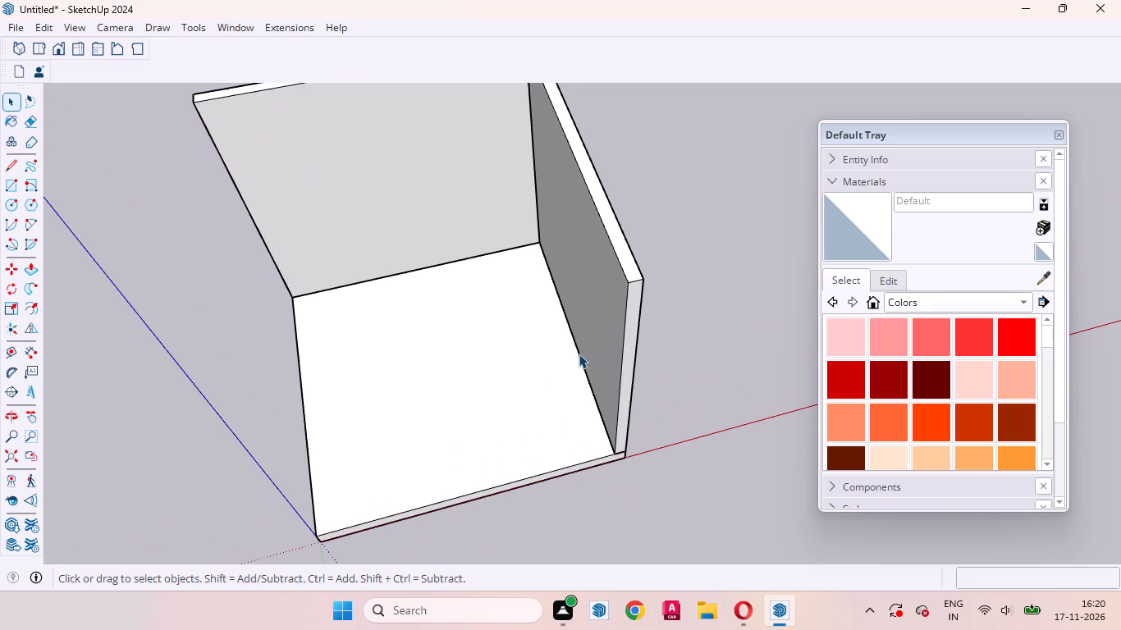
pyautogui.press('t')
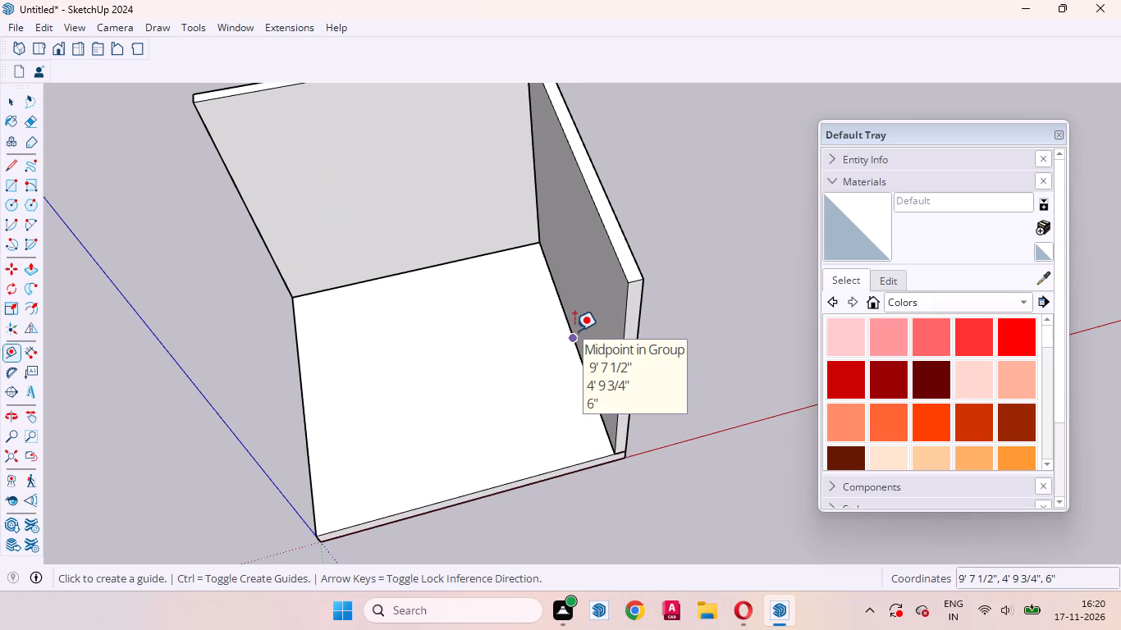
pyautogui.click(574, 331)
pyautogui.write('24')
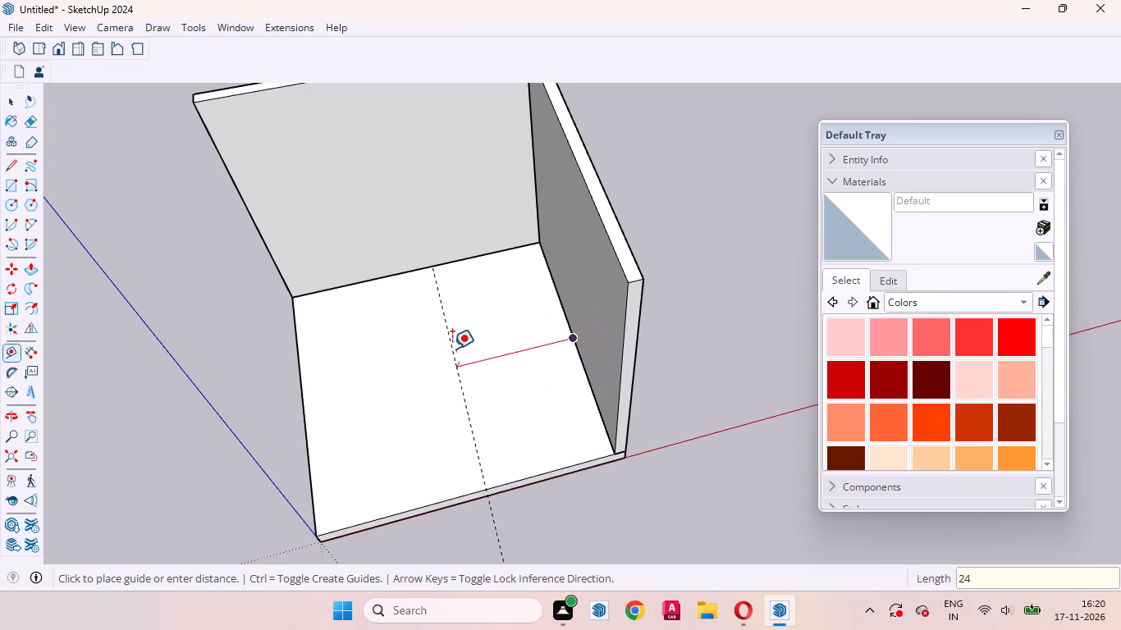
pyautogui.press('Return')
pyautogui.press('space')
# Inside a new group, draw a 2' by 9' 7 1/2" floor rectangle between the side wall and the guide, from the back wall to the front edge.
pyautogui.moveTo(533, 376); pyautogui.dragTo(788, 337, button='middle')
pyautogui.scroll(-2, 583, 371)
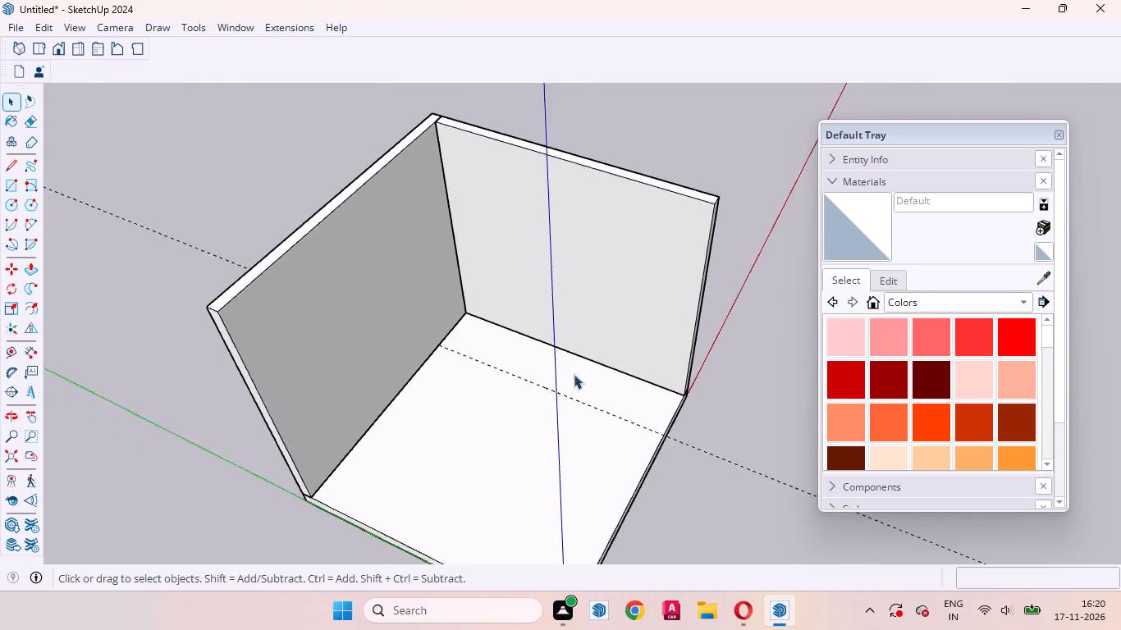
pyautogui.scroll(-6, 574, 374)
pyautogui.rightClick(663, 390)
pyautogui.click(710, 440)
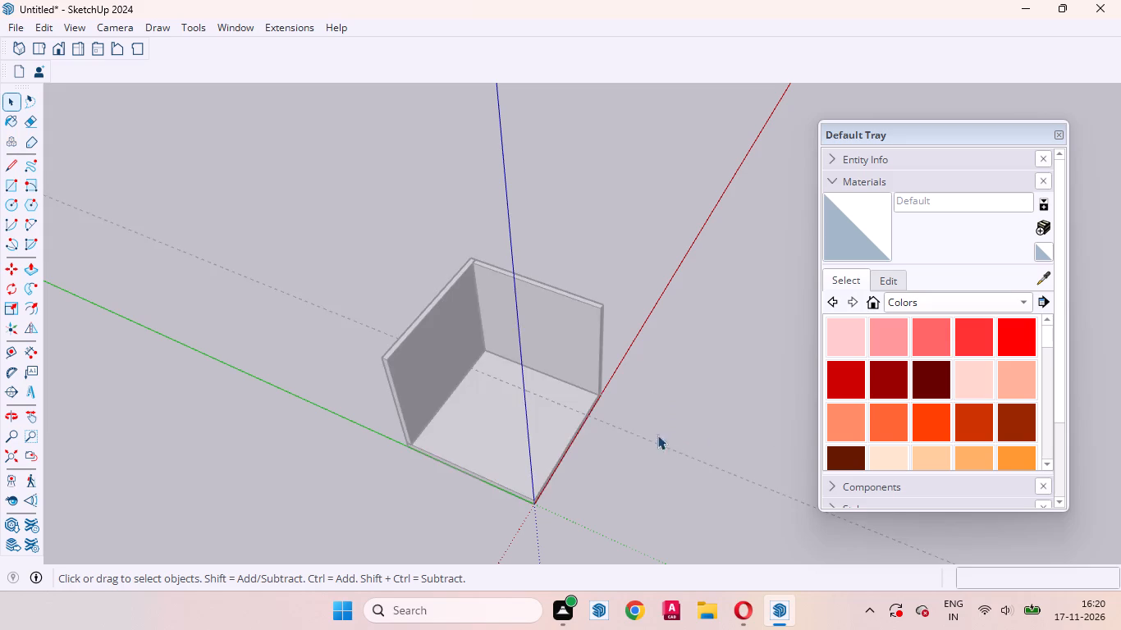
pyautogui.moveTo(614, 443); pyautogui.dragTo(453, 522, button='middle')
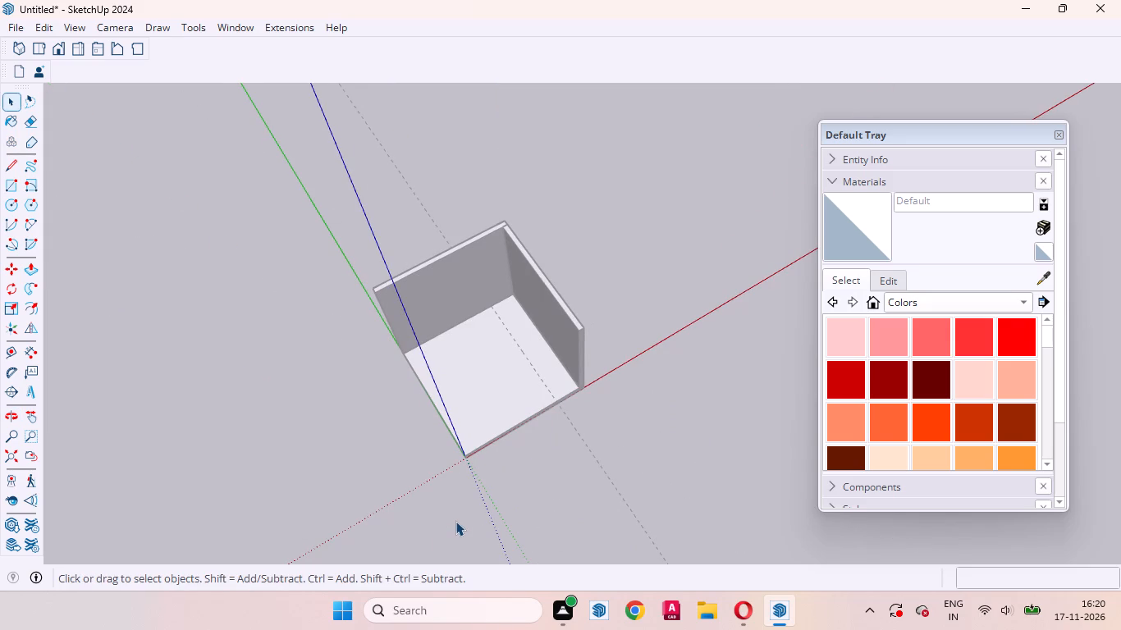
pyautogui.scroll(5, 436, 436)
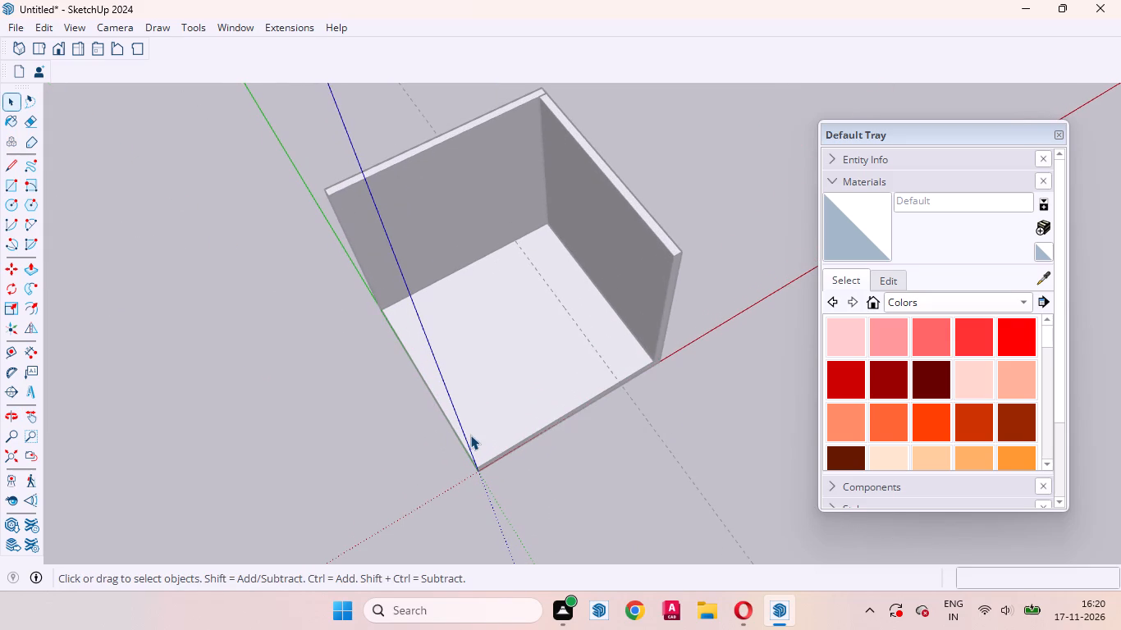
pyautogui.press('r')
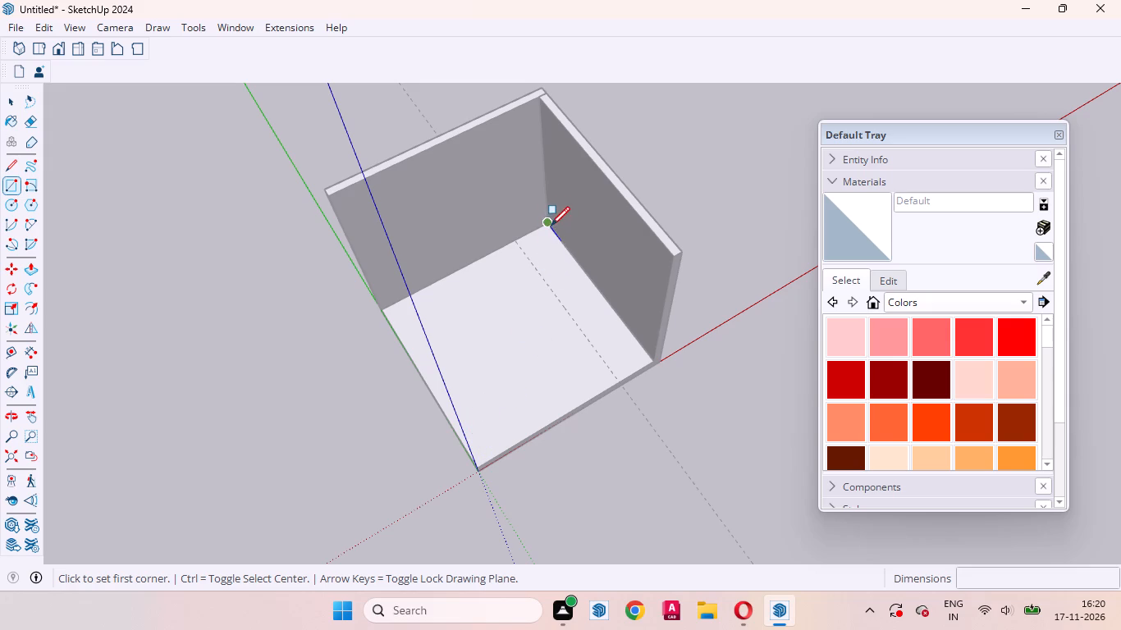
pyautogui.click(551, 222)
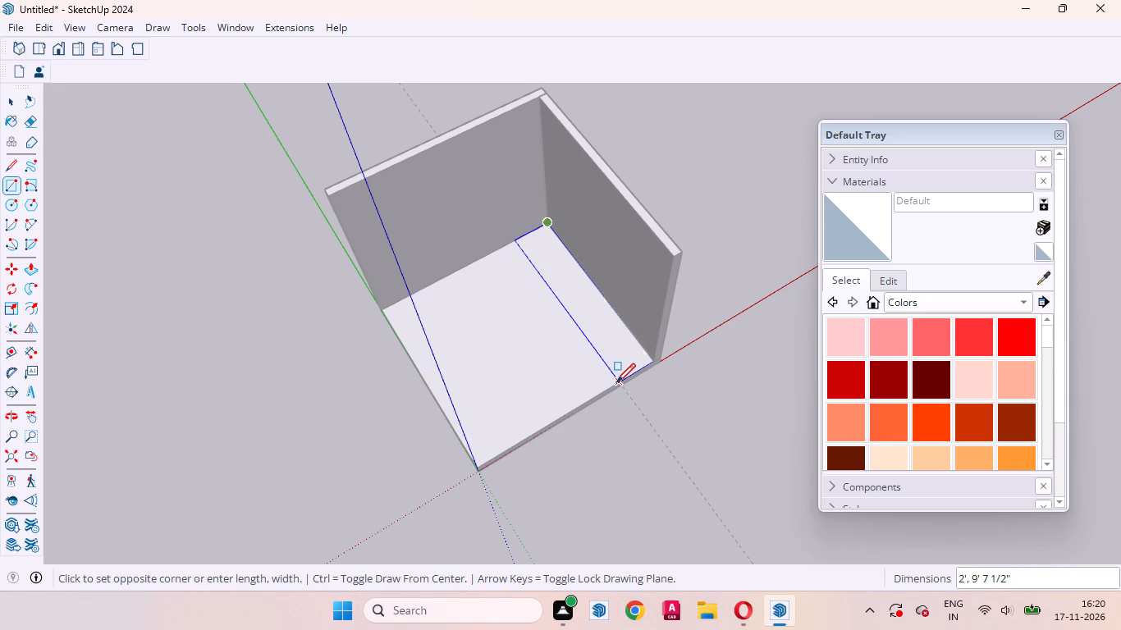
pyautogui.click(616, 382)
# Push/Pull the 2' deep rectangle up by the same 9' as the walls and close its group.
pyautogui.press('p')
pyautogui.doubleClick(623, 358)
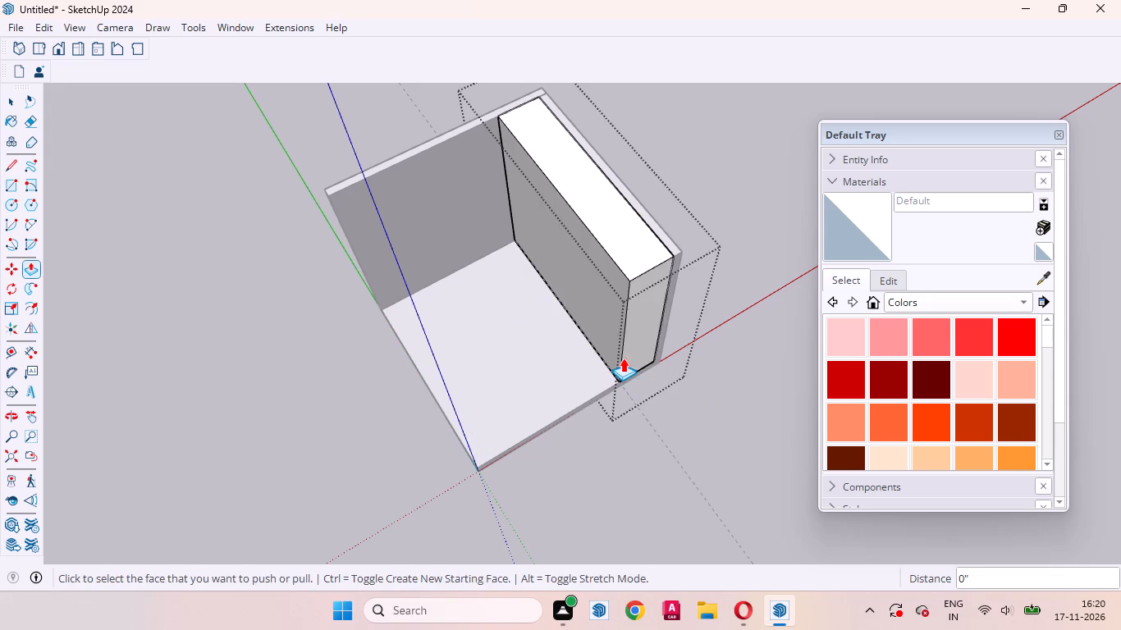
pyautogui.press('space')
pyautogui.click(663, 419)
# Open the 2' deep block's group and copy the bottom edge of its room-facing face straight up by 4".
pyautogui.moveTo(564, 451); pyautogui.dragTo(995, 241, button='middle')
pyautogui.scroll(1, 665, 403)
pyautogui.click(516, 249)
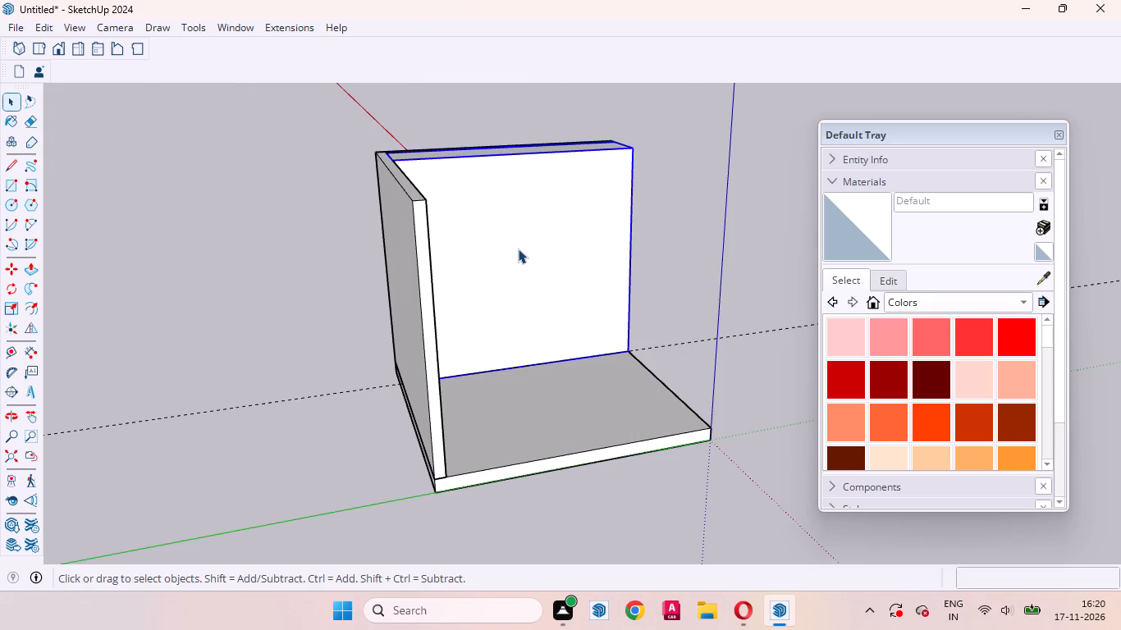
pyautogui.moveTo(522, 292); pyautogui.dragTo(436, 287, button='middle')
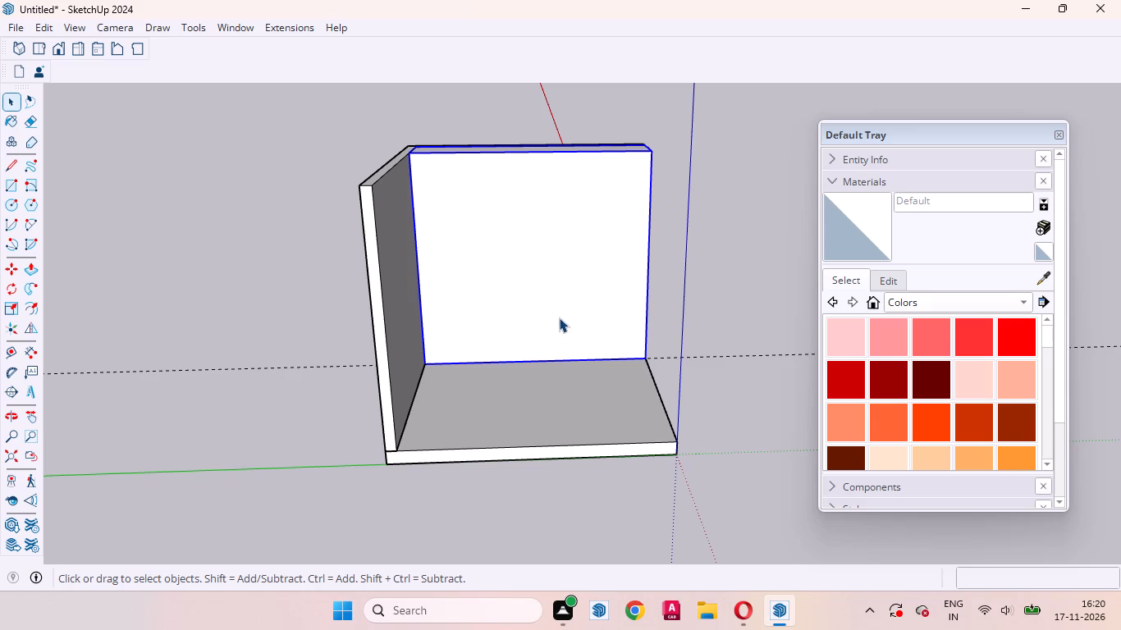
pyautogui.doubleClick(556, 310)
pyautogui.scroll(4, 464, 387)
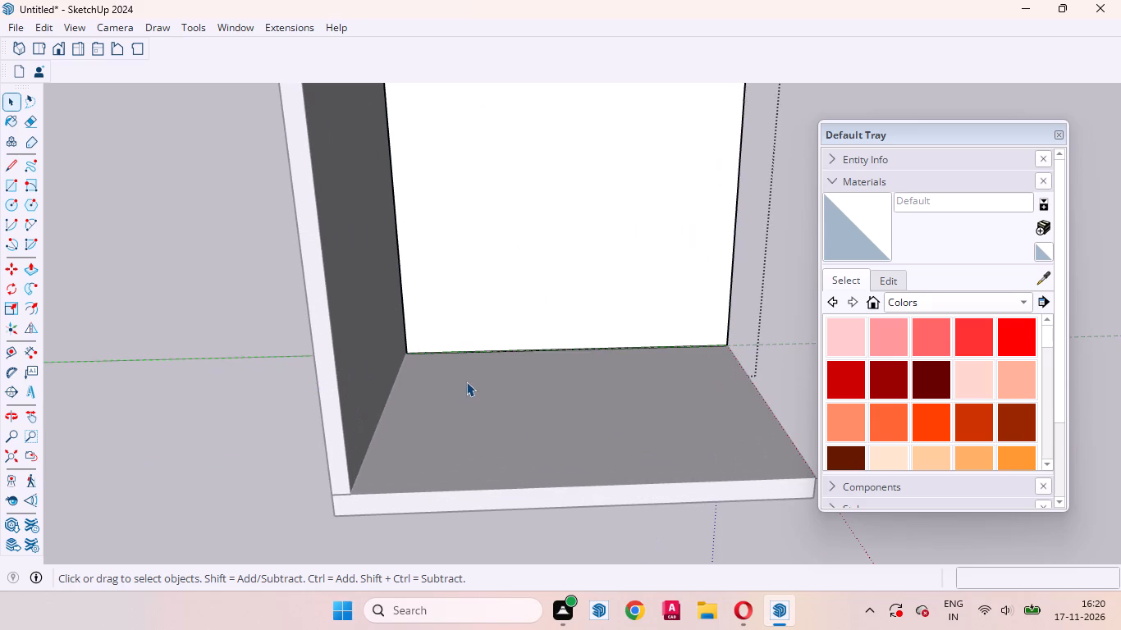
pyautogui.moveTo(477, 402); pyautogui.dragTo(464, 408, button='middle')
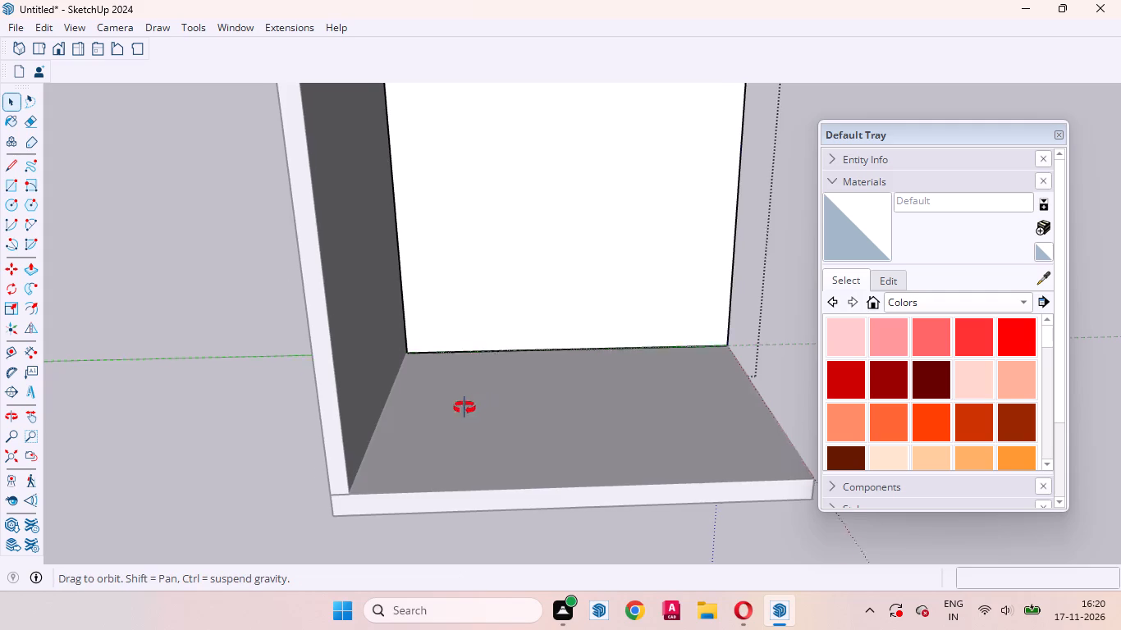
pyautogui.moveTo(464, 408); pyautogui.dragTo(277, 471, button='middle')
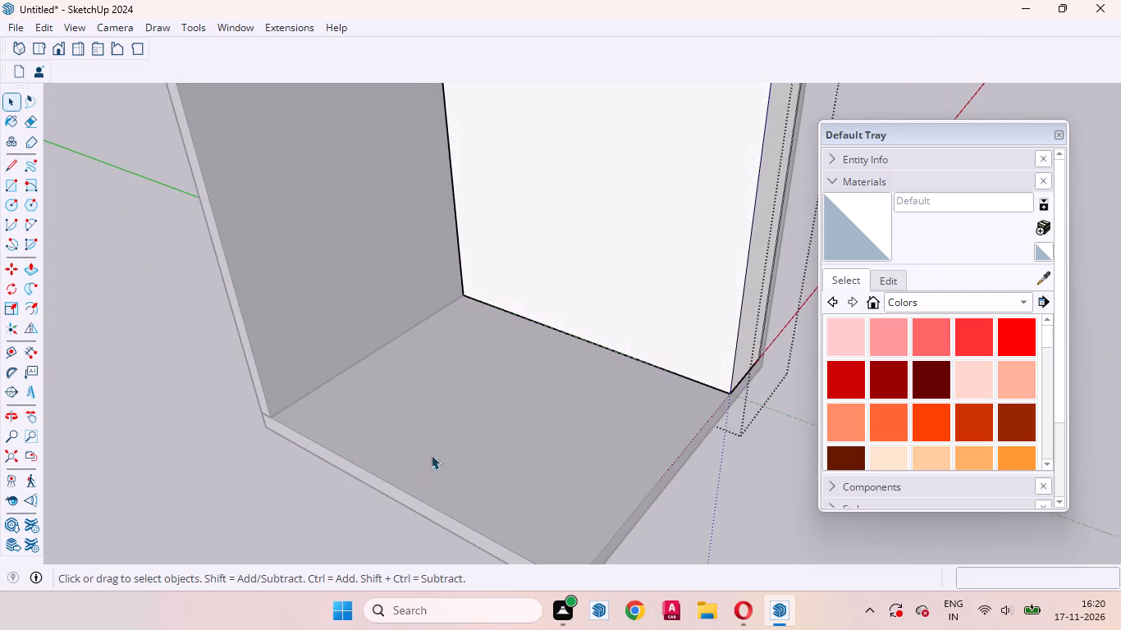
pyautogui.click(590, 341)
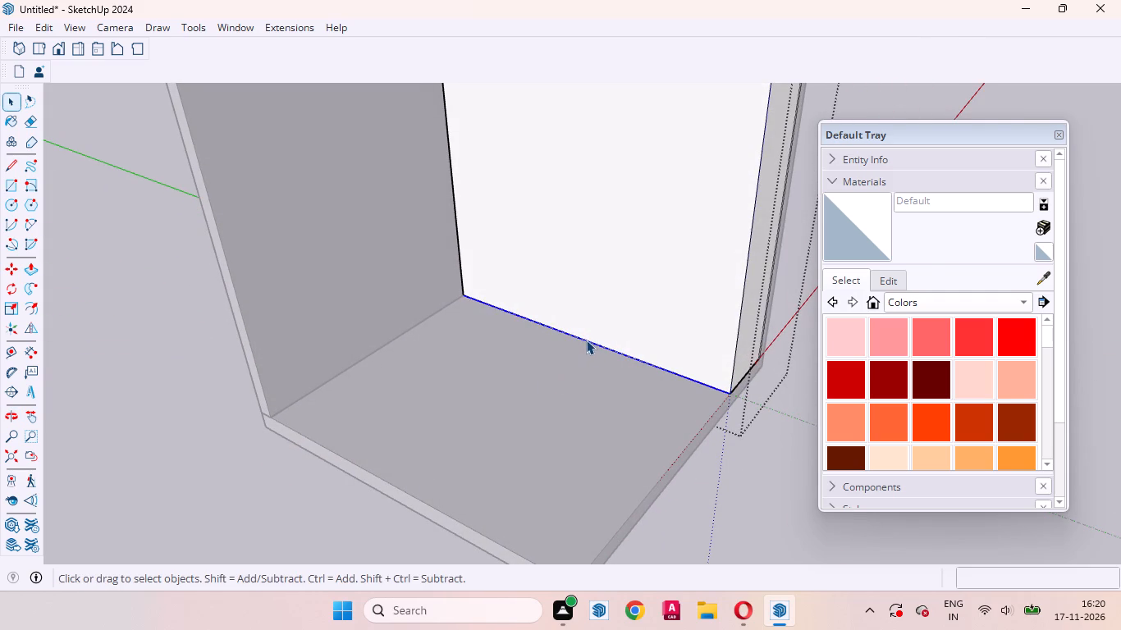
pyautogui.press('m')
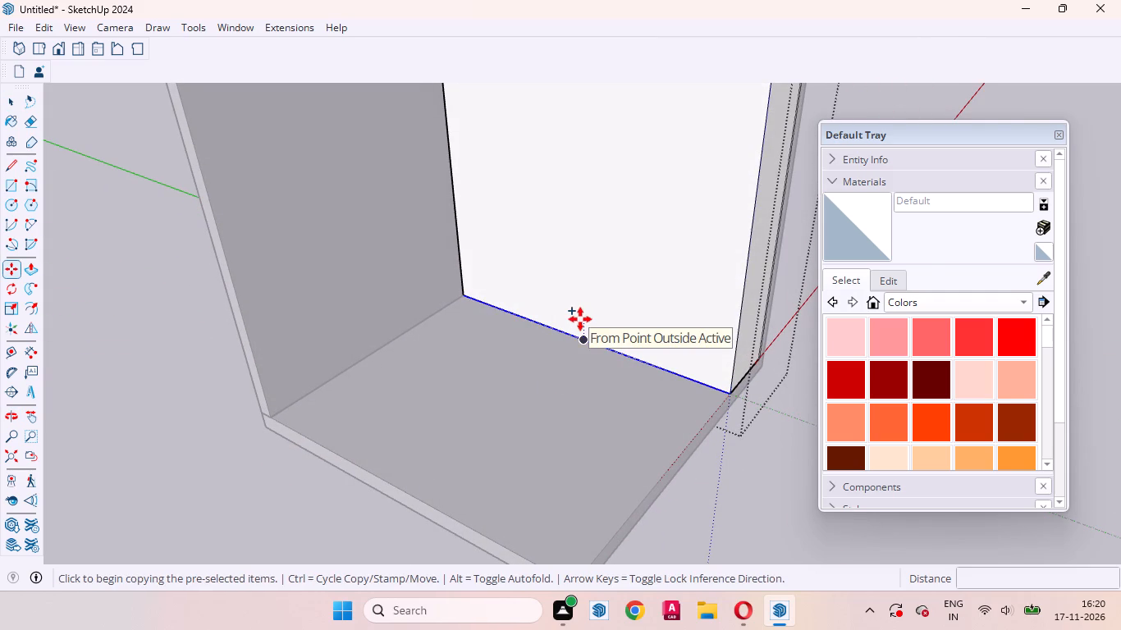
pyautogui.click(580, 319)
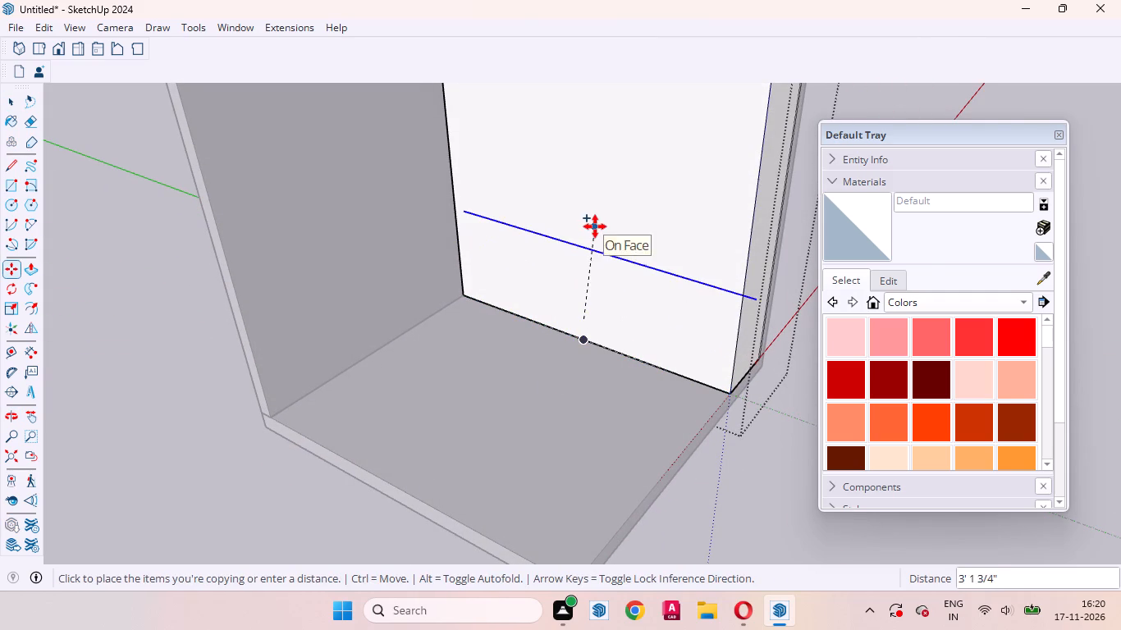
pyautogui.press('Up')
pyautogui.press('4')
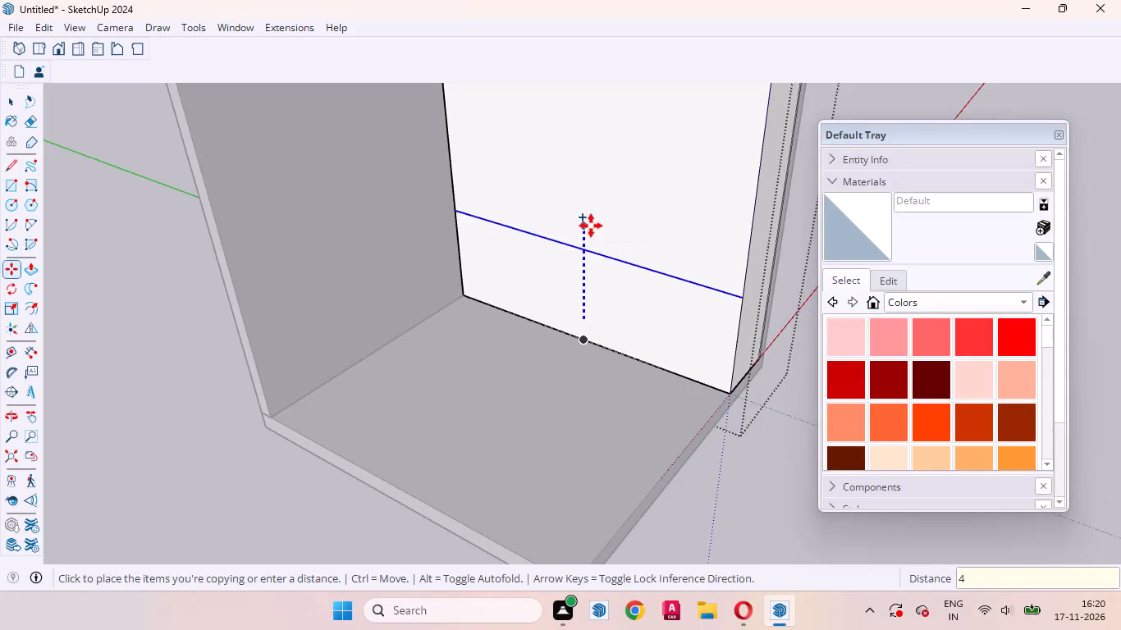
pyautogui.press('Return')
pyautogui.press('space')
# Copy the block face's vertical edge beside the back wall 2" inward along the face.
pyautogui.click(607, 264)
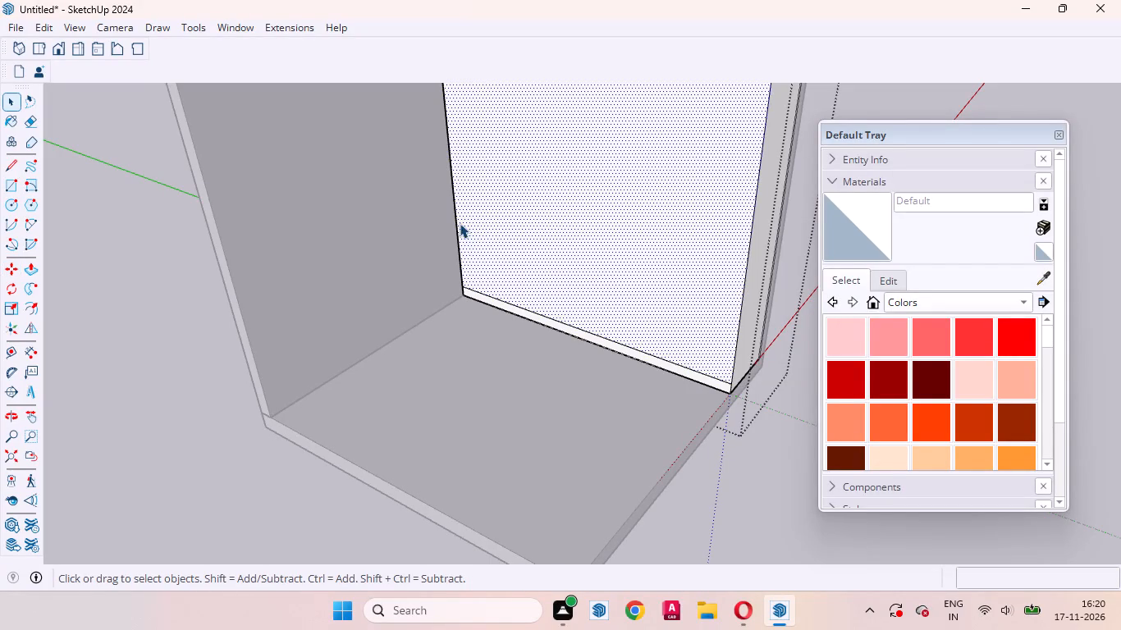
pyautogui.click(457, 219)
pyautogui.scroll(-3, 463, 371)
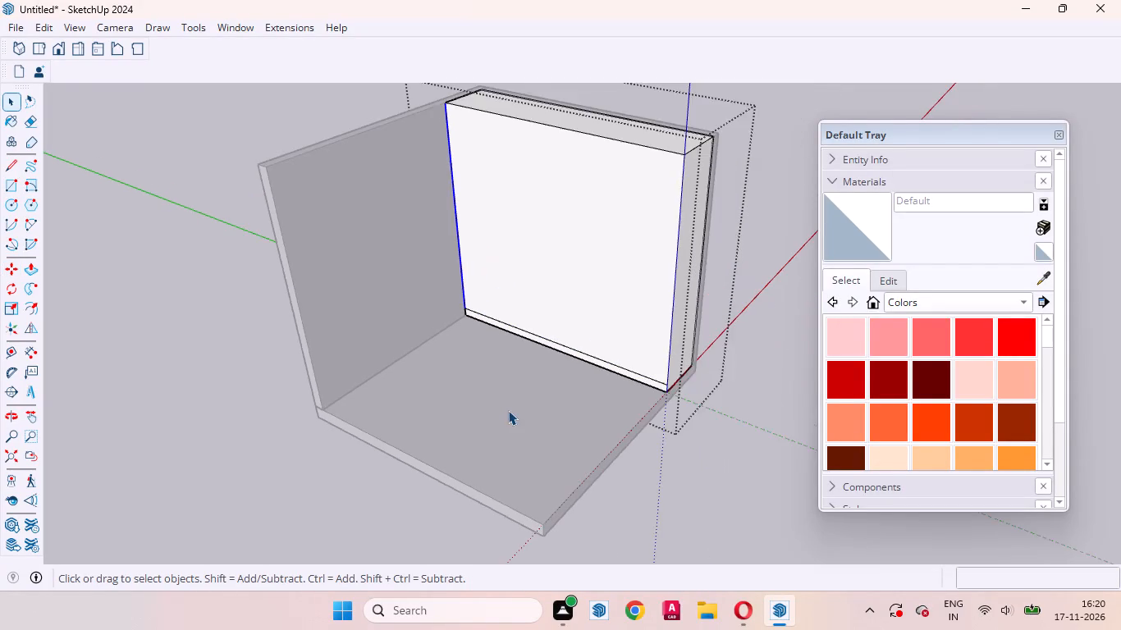
pyautogui.scroll(-3, 508, 410)
pyautogui.moveTo(515, 413); pyautogui.dragTo(668, 378, button='middle')
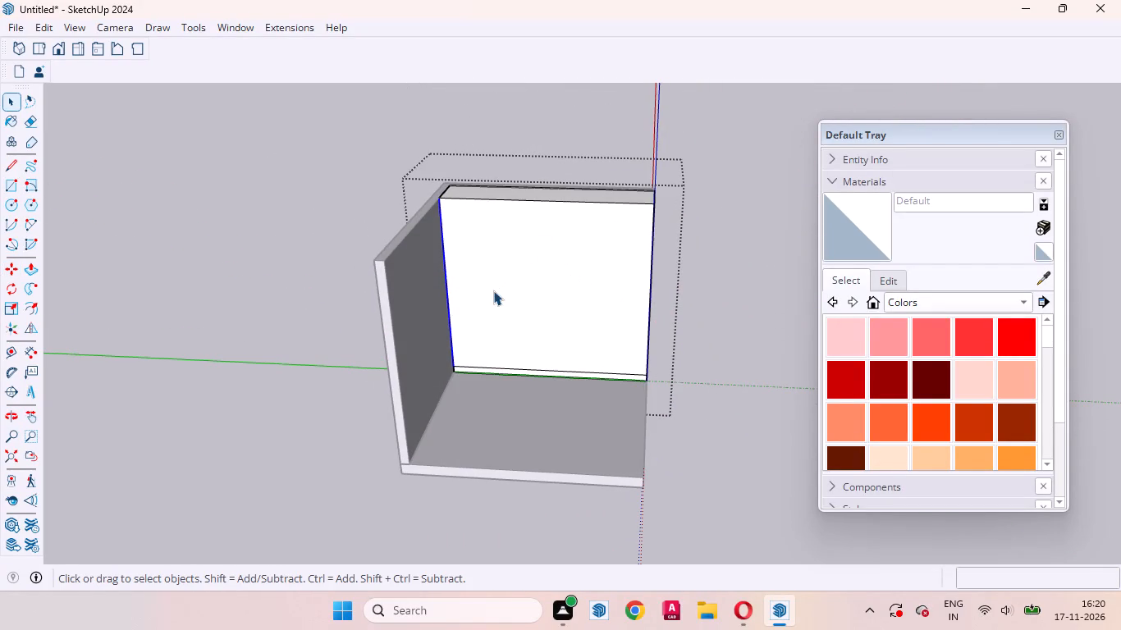
pyautogui.press('m')
pyautogui.click(487, 294)
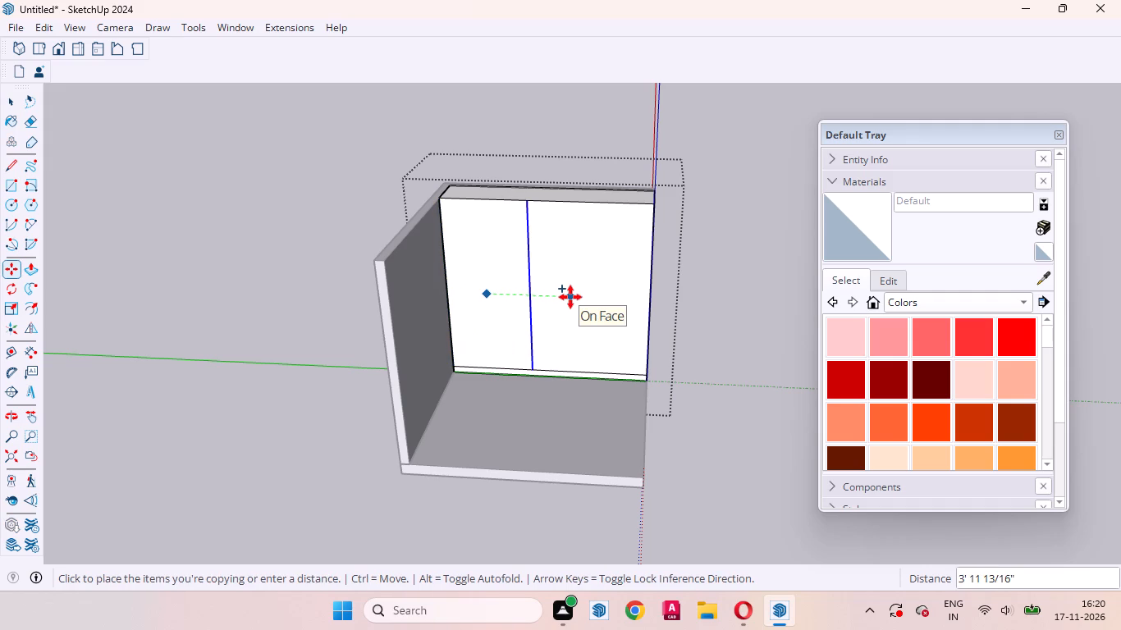
pyautogui.press('2')
pyautogui.press('Return')
pyautogui.press('space')
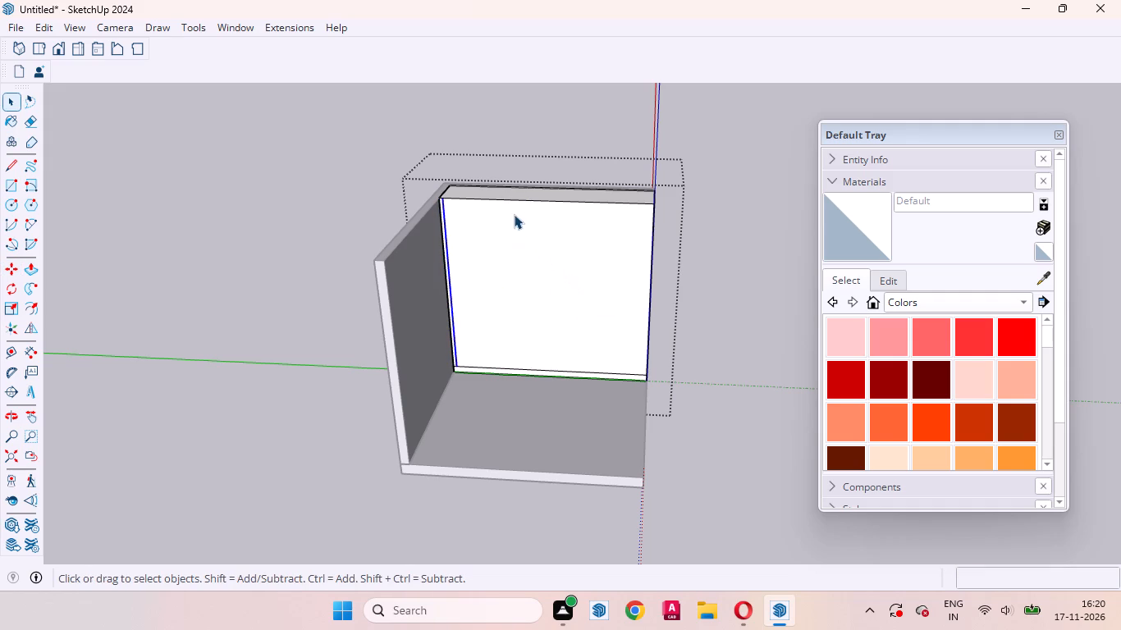
# Copy the top edge of the block's room-facing face downward by 40mm.
pyautogui.click(510, 201)
pyautogui.press('m')
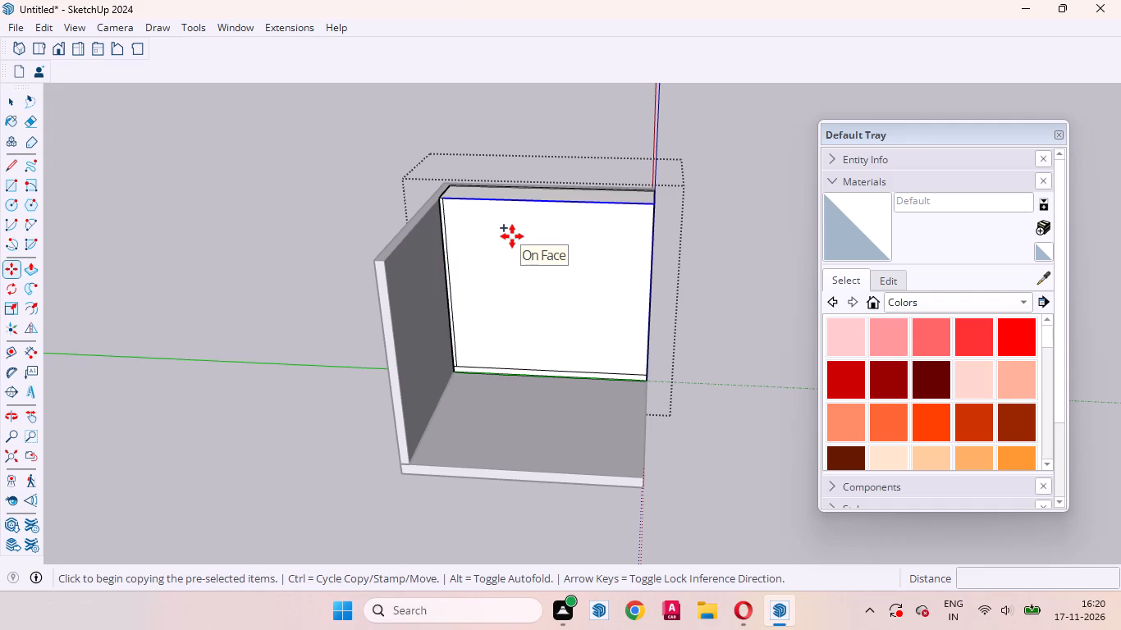
pyautogui.click(512, 236)
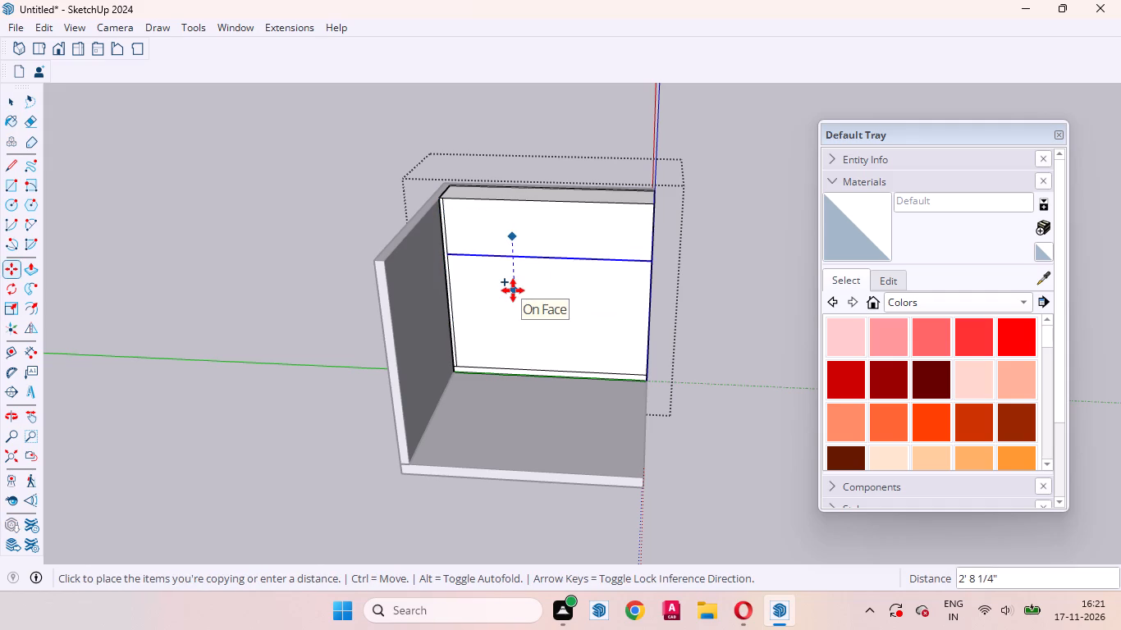
pyautogui.write('40mm')
pyautogui.press('Return')
pyautogui.press('space')
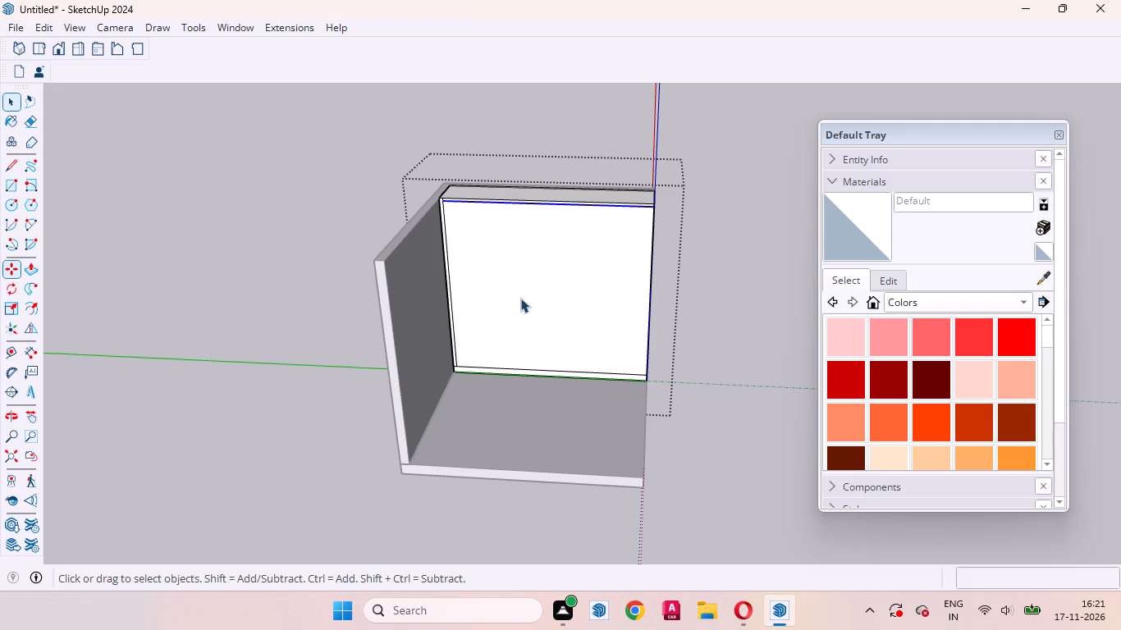
# Divide the copied line just below the block's top edge into 3 equal segments.
pyautogui.click(520, 294)
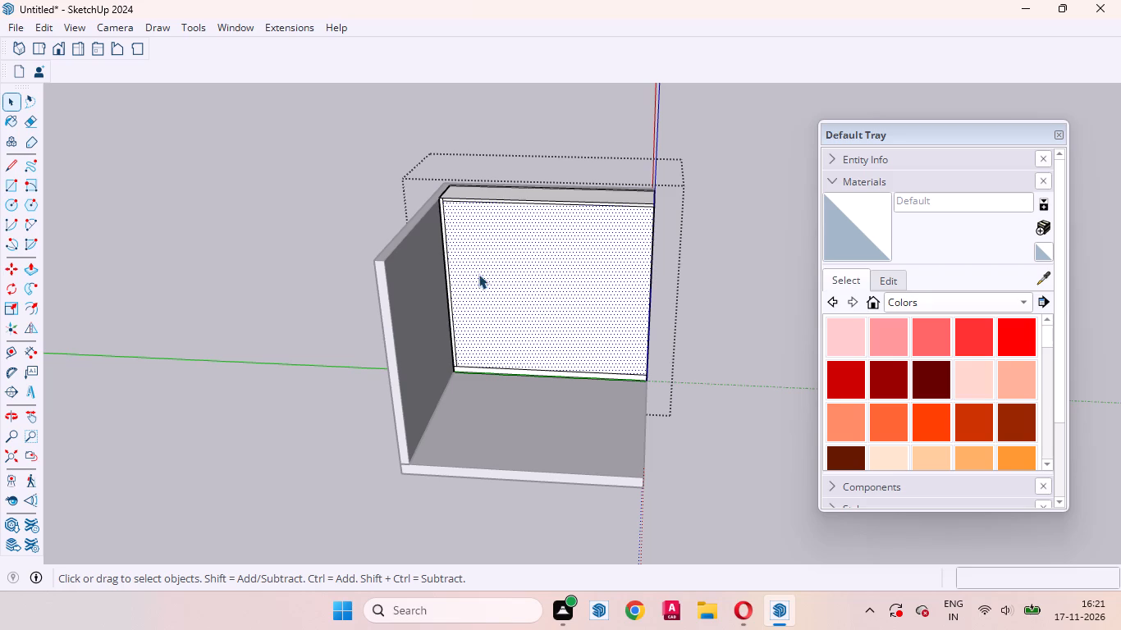
pyautogui.click(446, 217)
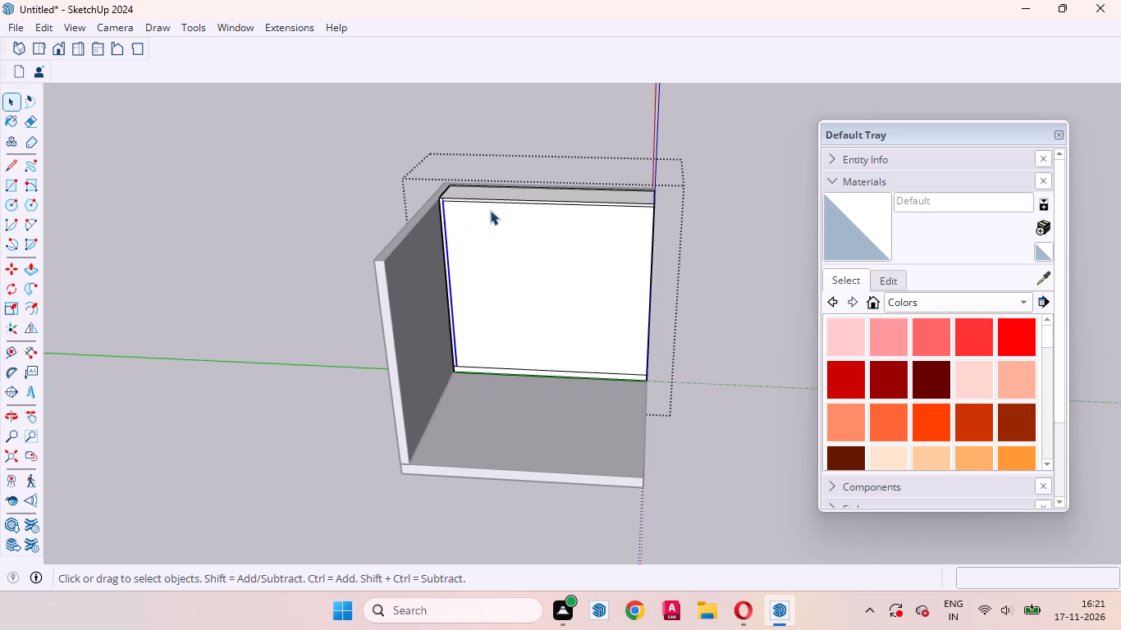
pyautogui.click(493, 203)
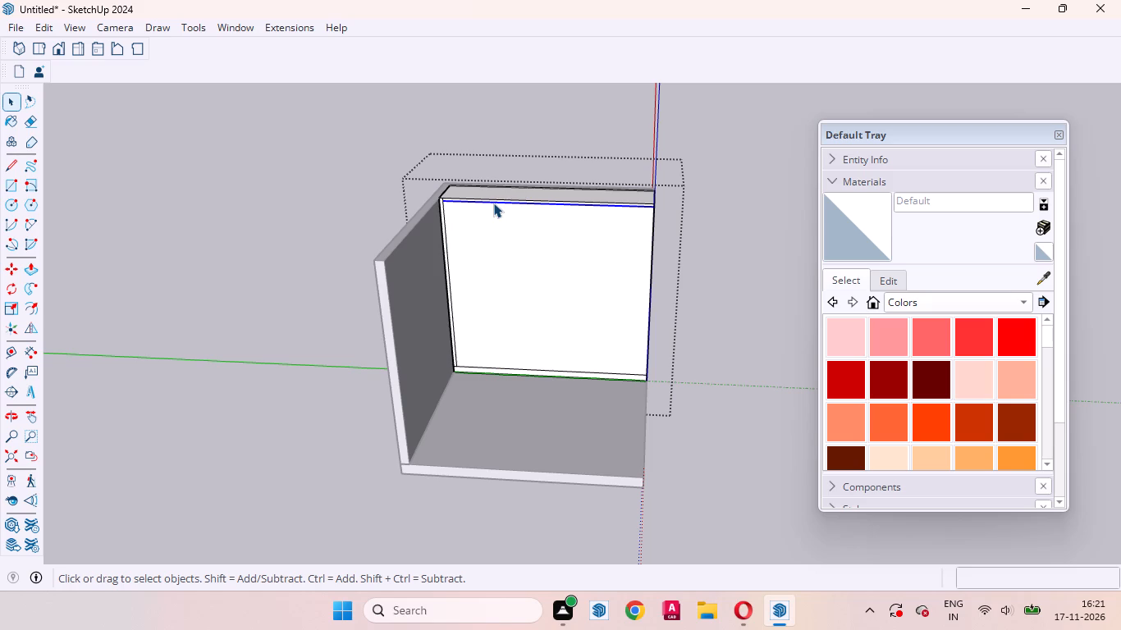
pyautogui.rightClick(493, 203)
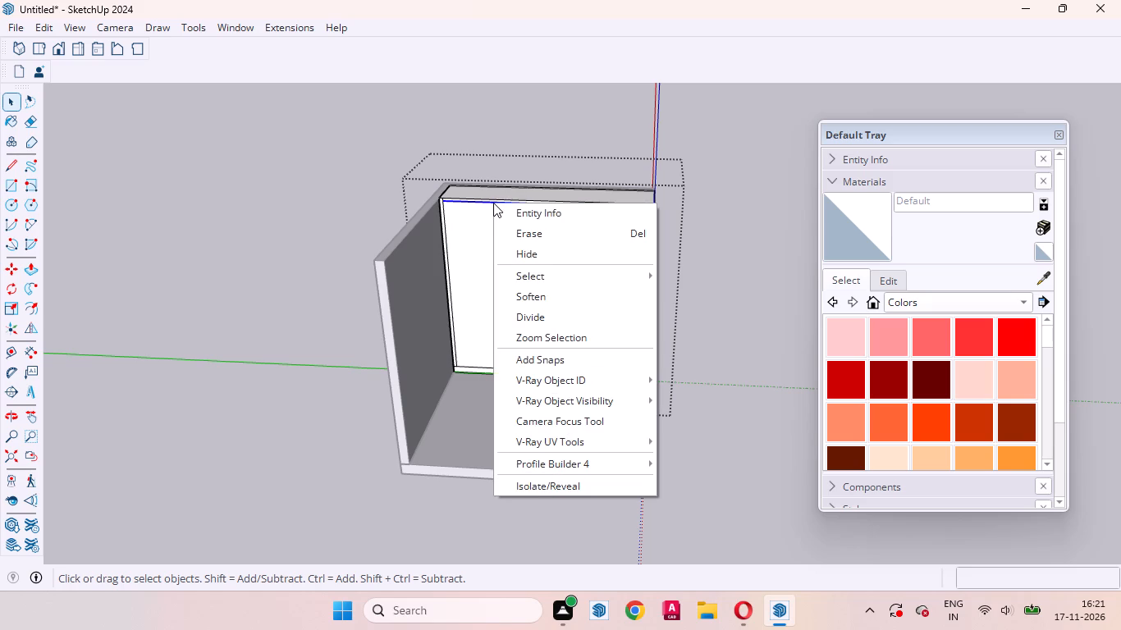
pyautogui.click(542, 315)
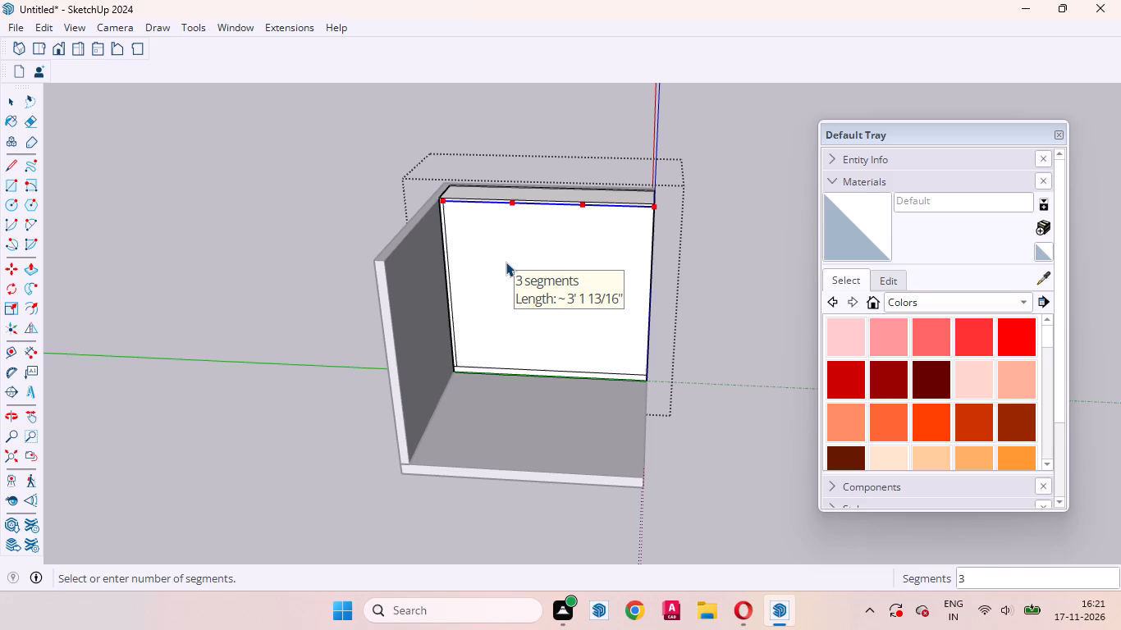
pyautogui.click(506, 262)
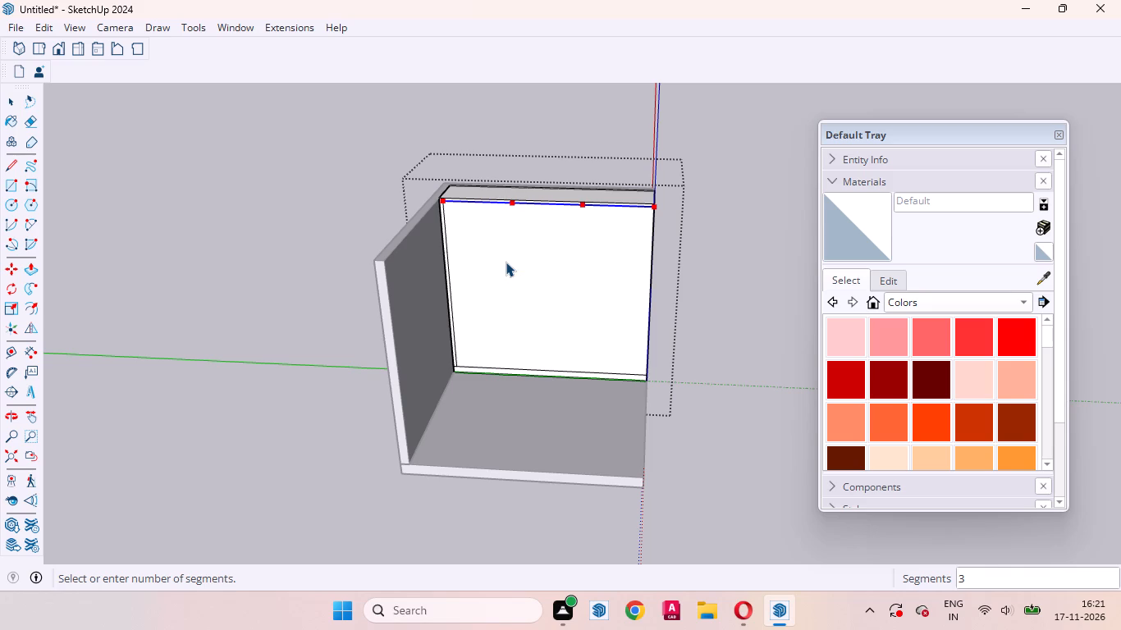
# Draw two vertical lines, each about 8' 6 7/16" long, from the division points down to the line above the base strip.
pyautogui.press('l')
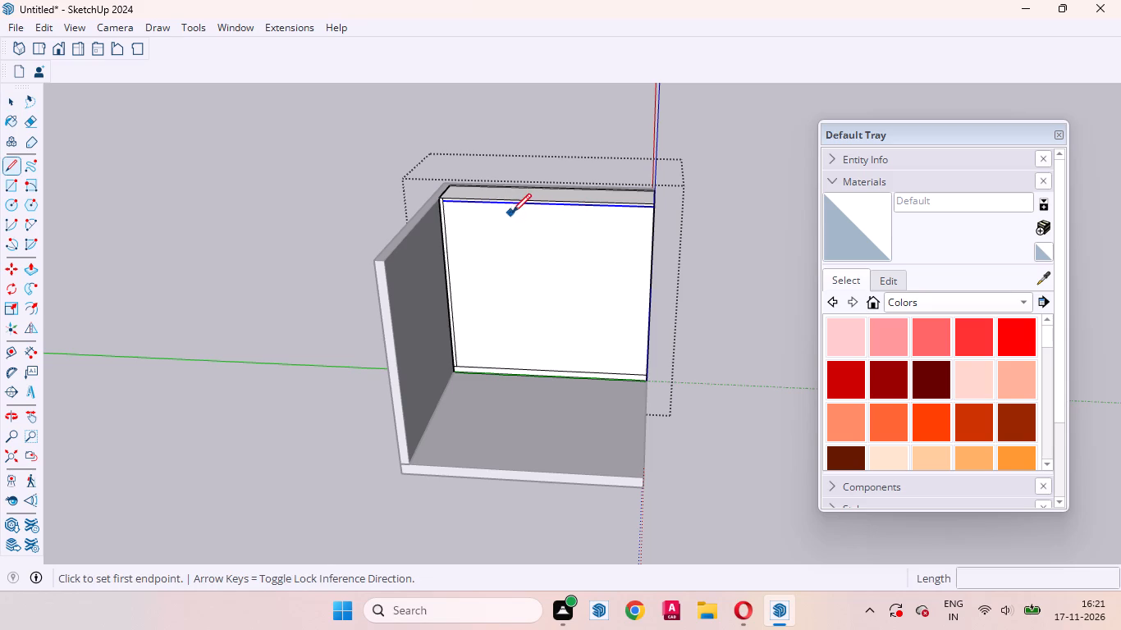
pyautogui.click(518, 206)
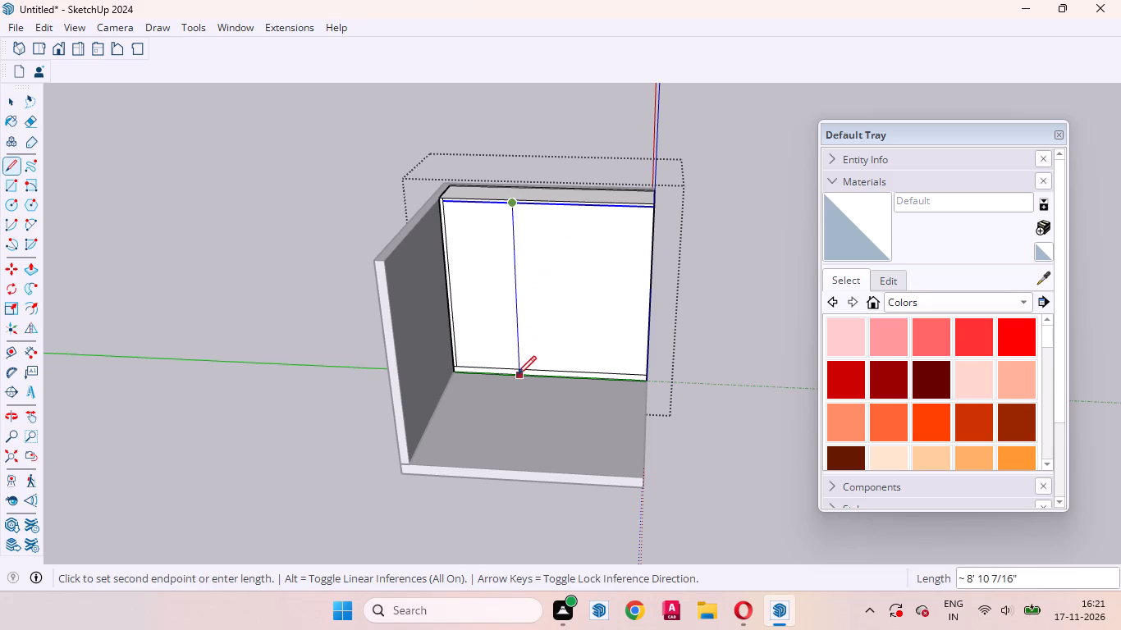
pyautogui.click(519, 371)
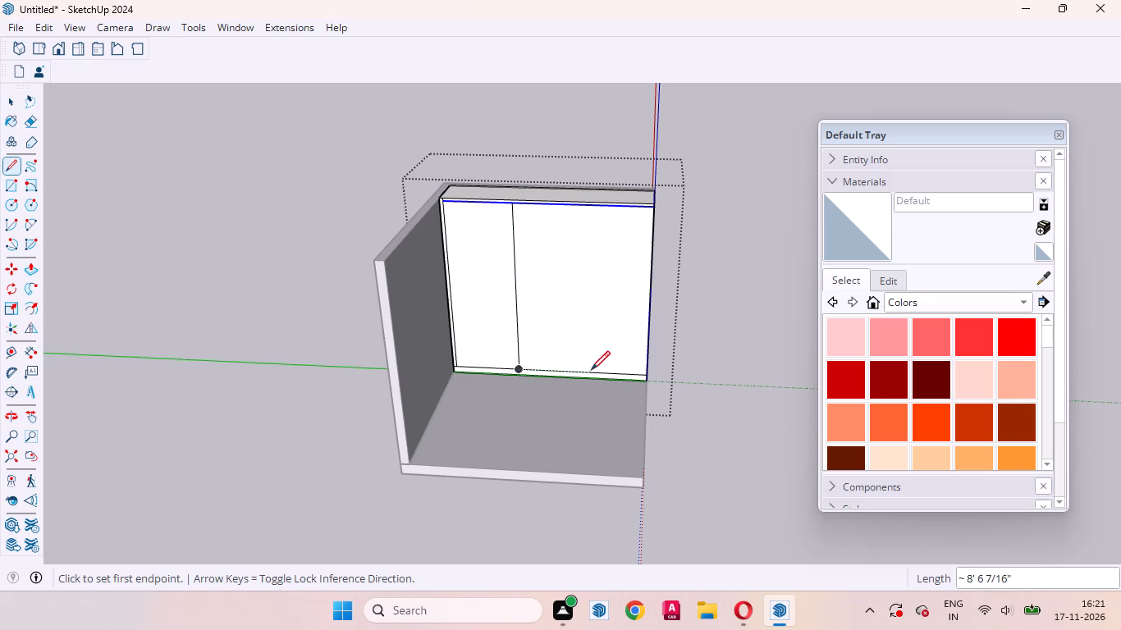
pyautogui.click(580, 371)
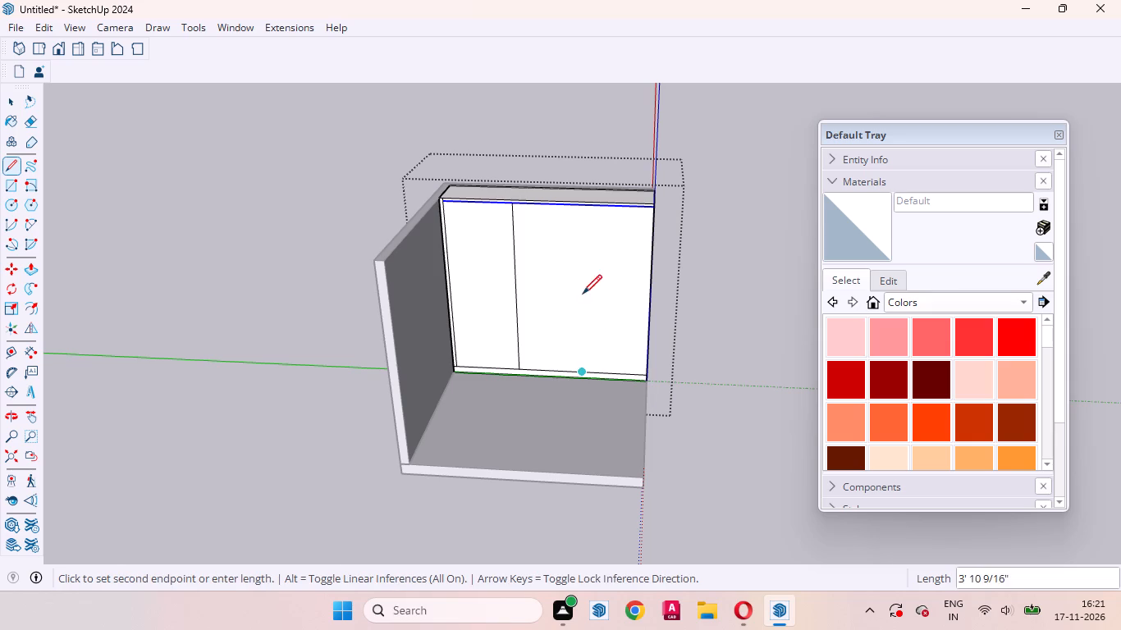
pyautogui.click(588, 208)
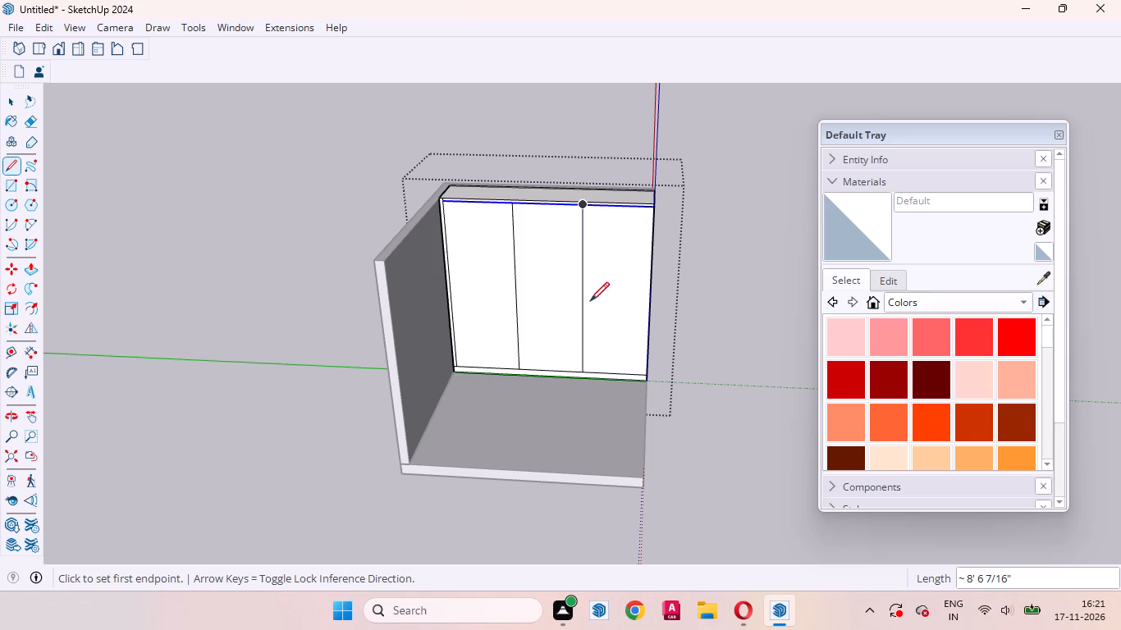
pyautogui.press('space')
# Push the base strip at the bottom of the block's room-facing face 2" inward as a recess.
pyautogui.click(551, 294)
pyautogui.click(613, 283)
pyautogui.moveTo(503, 304); pyautogui.dragTo(576, 185, button='middle')
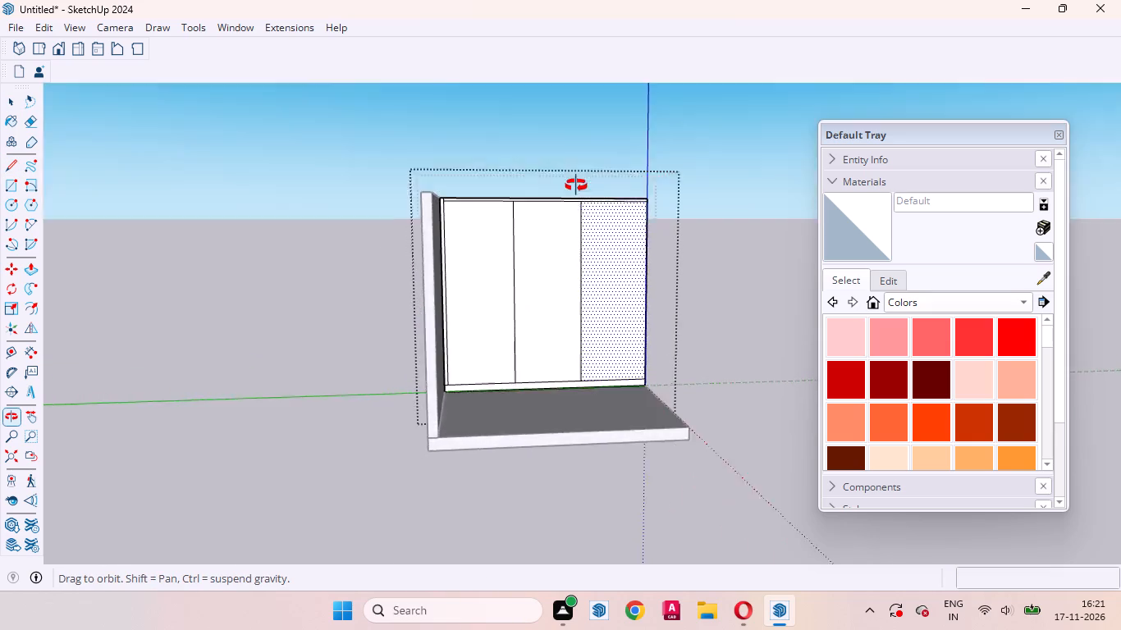
pyautogui.moveTo(576, 185); pyautogui.dragTo(424, 387, button='middle')
pyautogui.scroll(15, 634, 364)
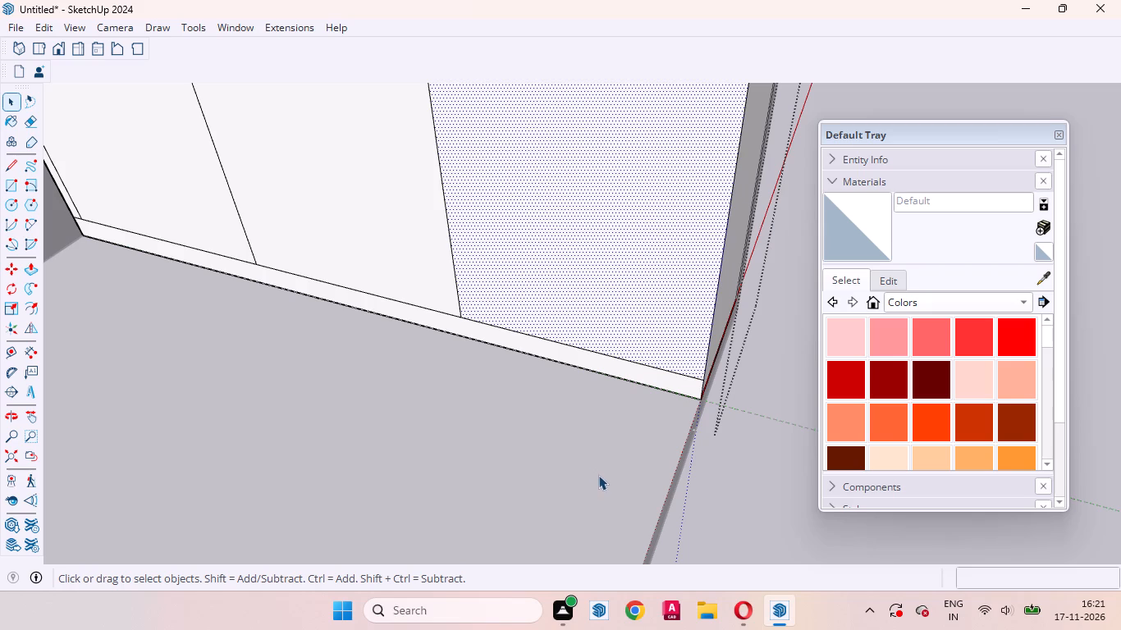
pyautogui.scroll(2, 628, 458)
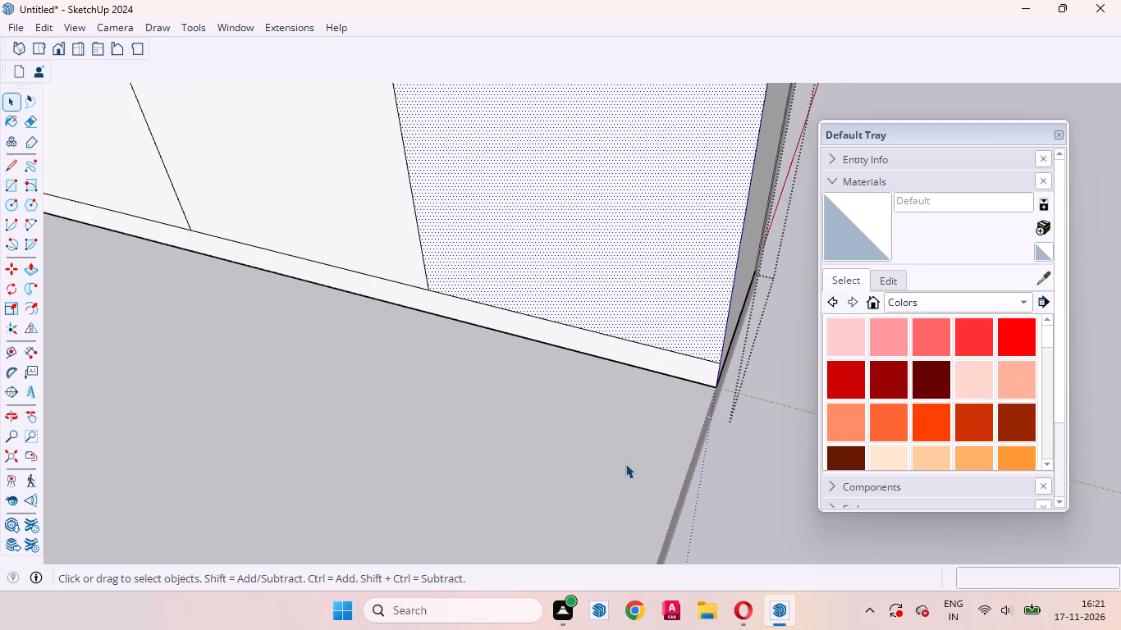
pyautogui.moveTo(611, 463); pyautogui.dragTo(504, 451, button='middle')
pyautogui.scroll(-6, 517, 390)
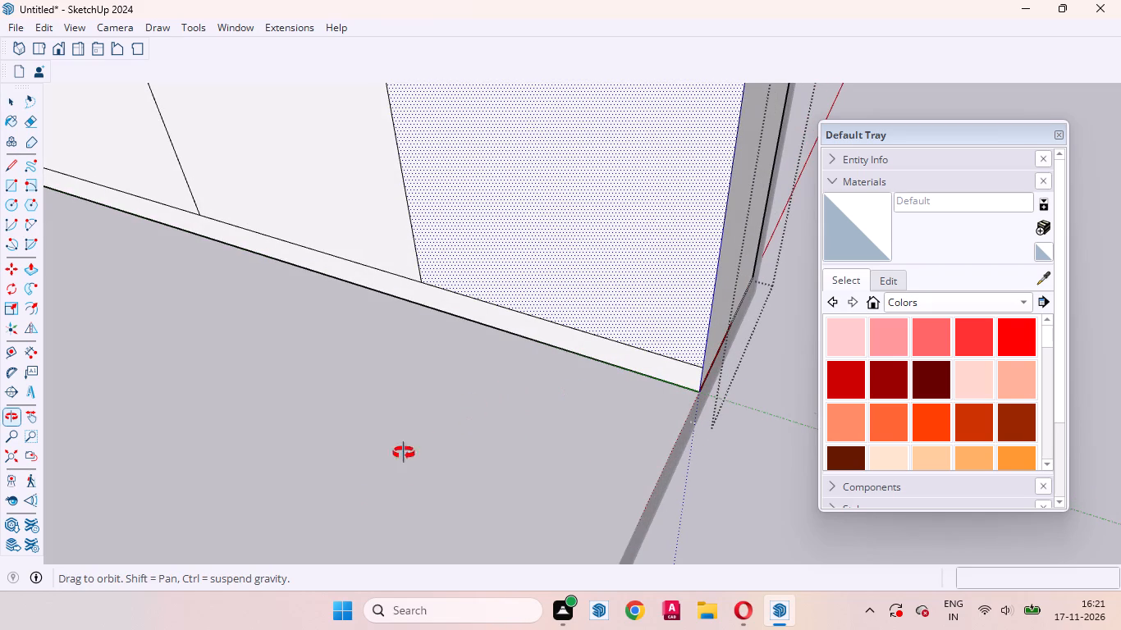
pyautogui.scroll(5, 580, 336)
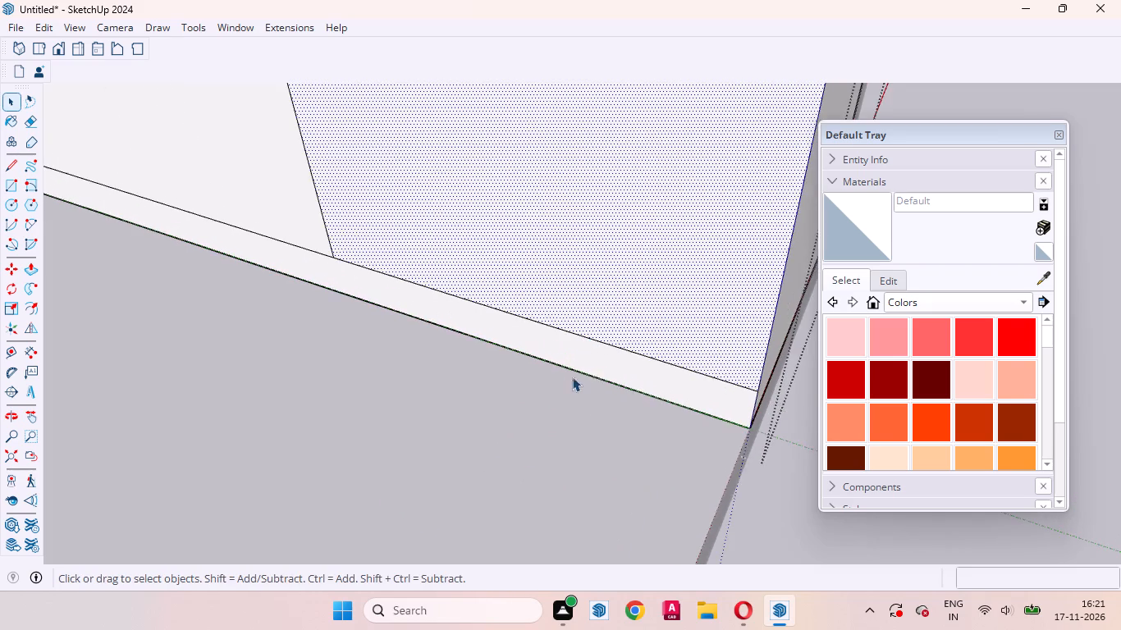
pyautogui.moveTo(565, 377); pyautogui.dragTo(440, 345, button='middle')
pyautogui.moveTo(460, 338); pyautogui.dragTo(497, 335, button='middle')
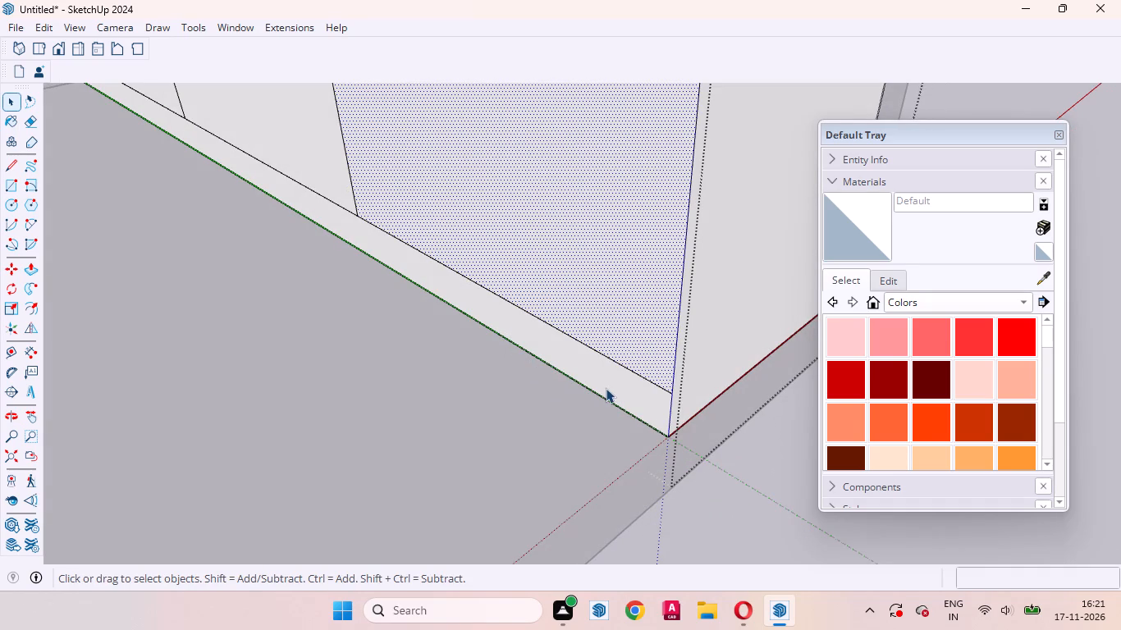
pyautogui.scroll(2, 567, 377)
pyautogui.click(589, 367)
pyautogui.press('p')
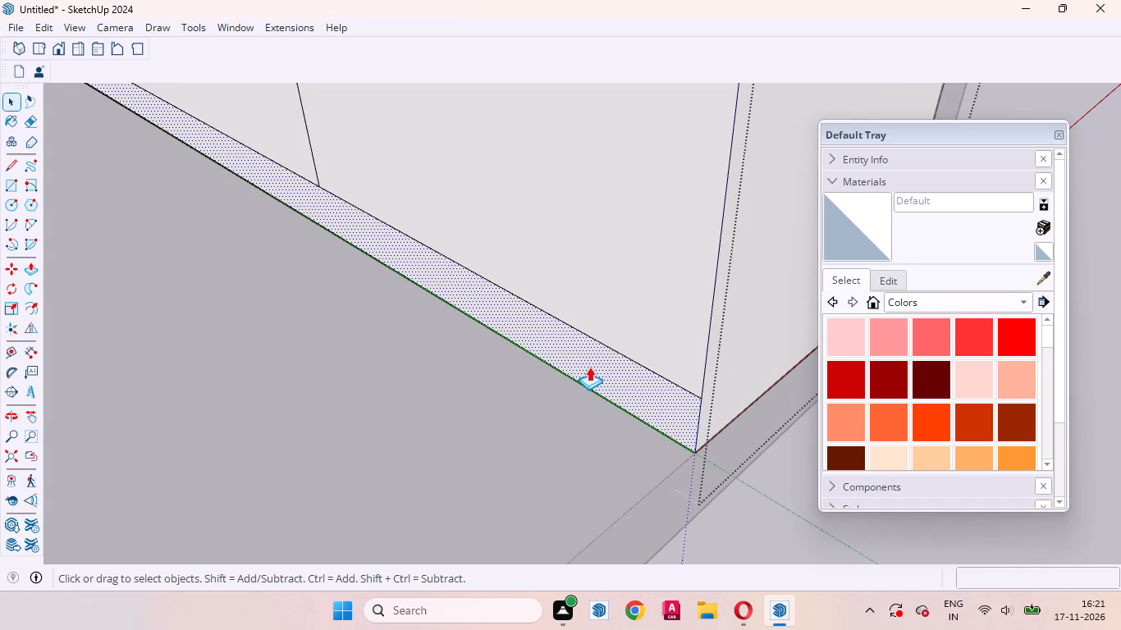
pyautogui.click(589, 367)
pyautogui.press('2')
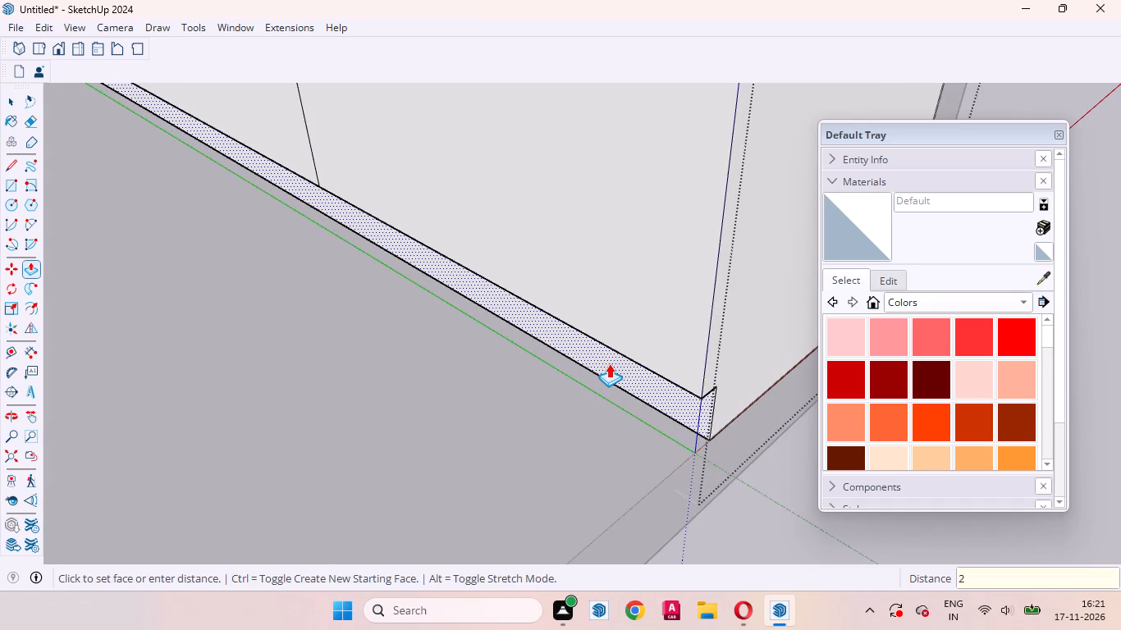
pyautogui.press('Return')
pyautogui.press('space')
# Draw a vertical line about 8' 6 7/16" long down the middle of the panel nearest the adjoining wall.
pyautogui.scroll(-16, 615, 434)
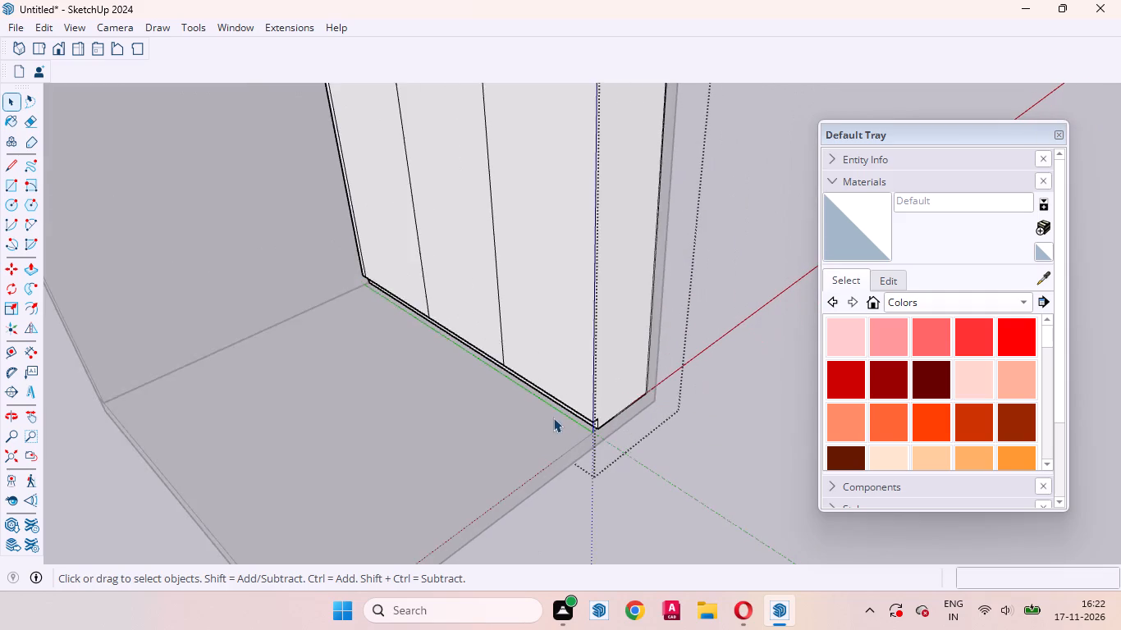
pyautogui.scroll(-3, 553, 418)
pyautogui.scroll(1, 544, 415)
pyautogui.scroll(-1, 545, 415)
pyautogui.moveTo(459, 414); pyautogui.dragTo(713, 415, button='middle')
pyautogui.click(381, 309)
pyautogui.scroll(-3, 446, 373)
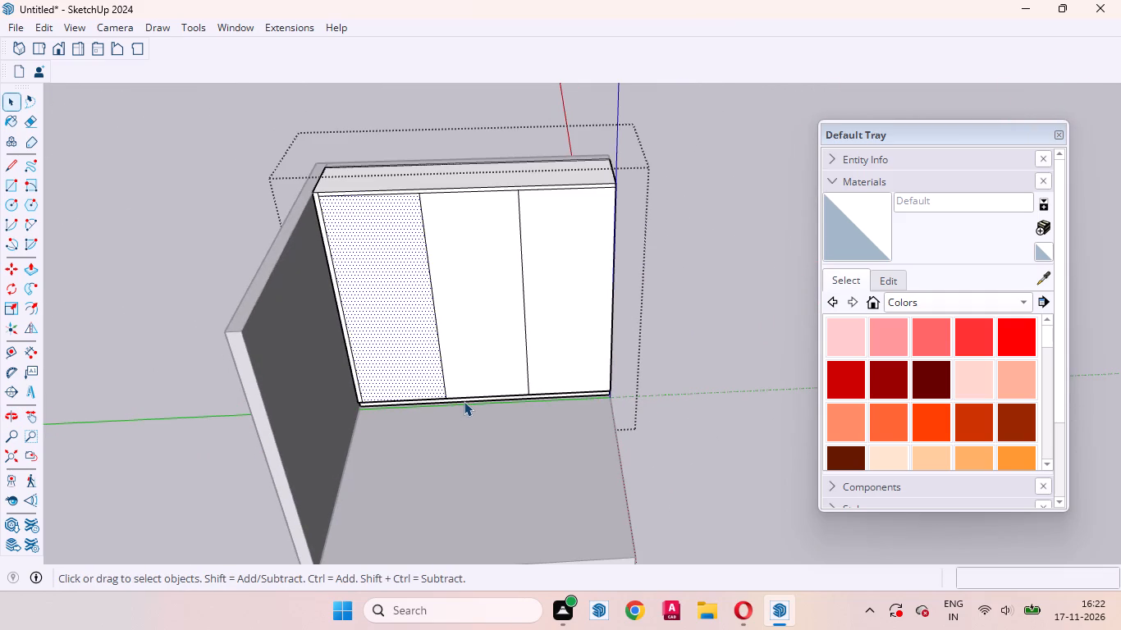
pyautogui.scroll(-7, 501, 414)
pyautogui.moveTo(423, 418); pyautogui.dragTo(419, 398, button='middle')
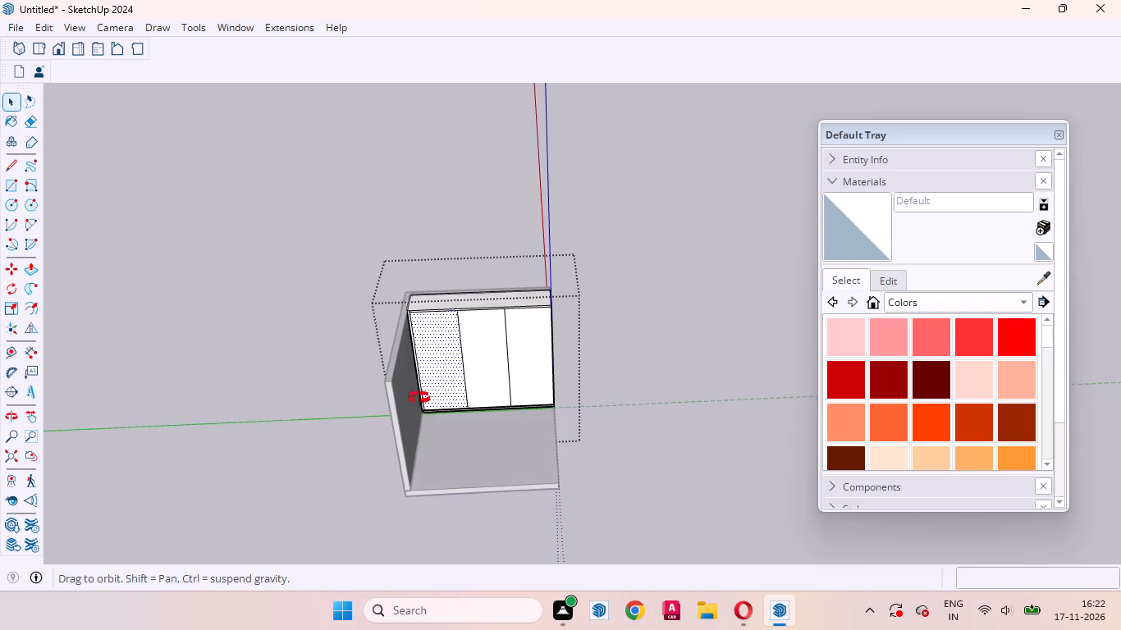
pyautogui.moveTo(419, 398); pyautogui.dragTo(418, 345, button='middle')
pyautogui.press('l')
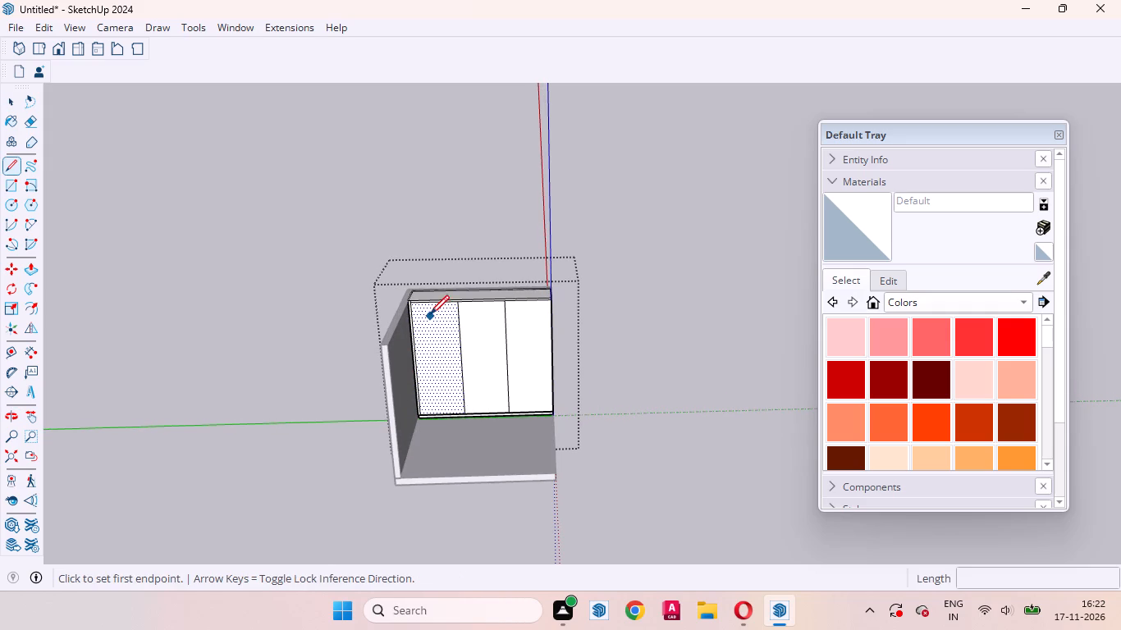
pyautogui.scroll(8, 430, 314)
pyautogui.click(436, 292)
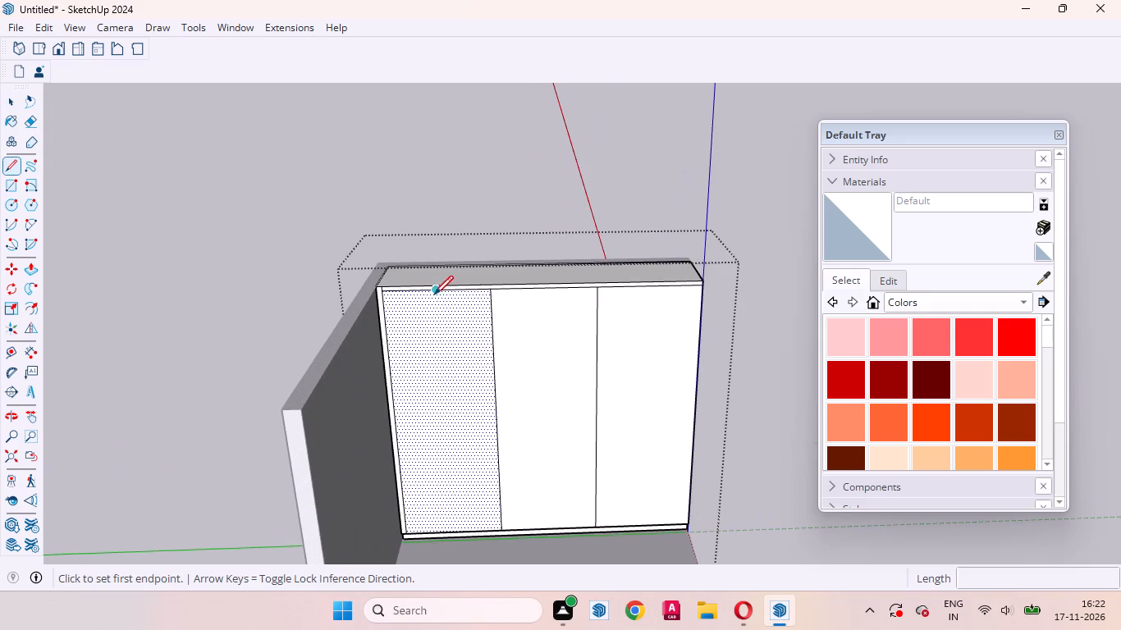
pyautogui.click(450, 534)
pyautogui.press('space')
pyautogui.click(425, 432)
pyautogui.click(464, 426)
pyautogui.click(520, 423)
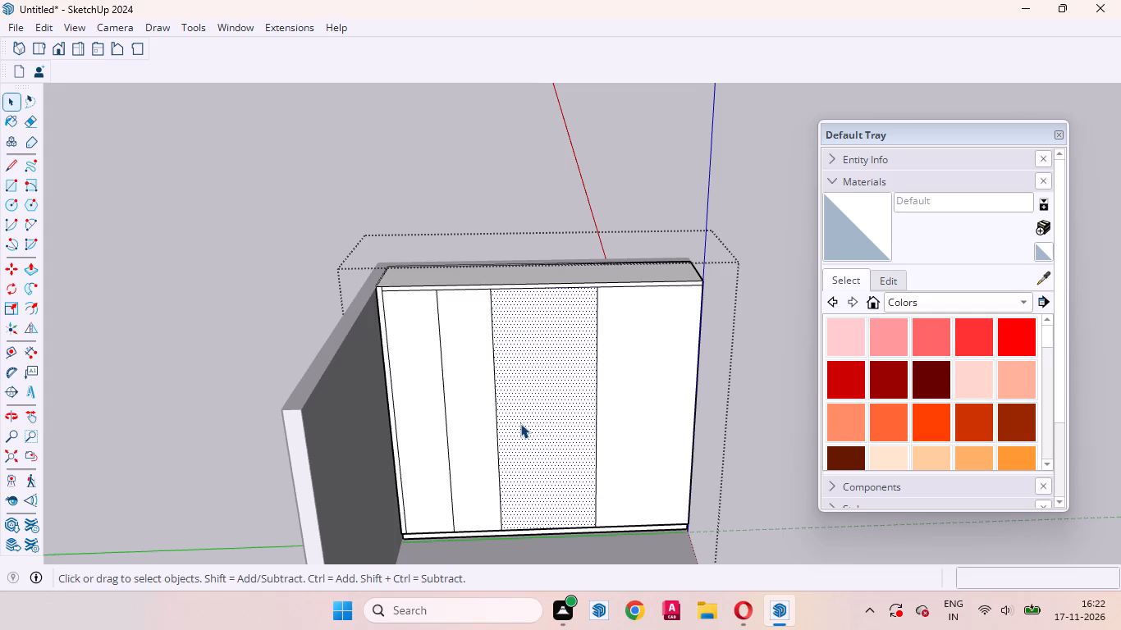
# Draw a vertical line down the middle of the panel at the block's open end, ending at the base strip line.
pyautogui.scroll(-3, 508, 444)
pyautogui.press('l')
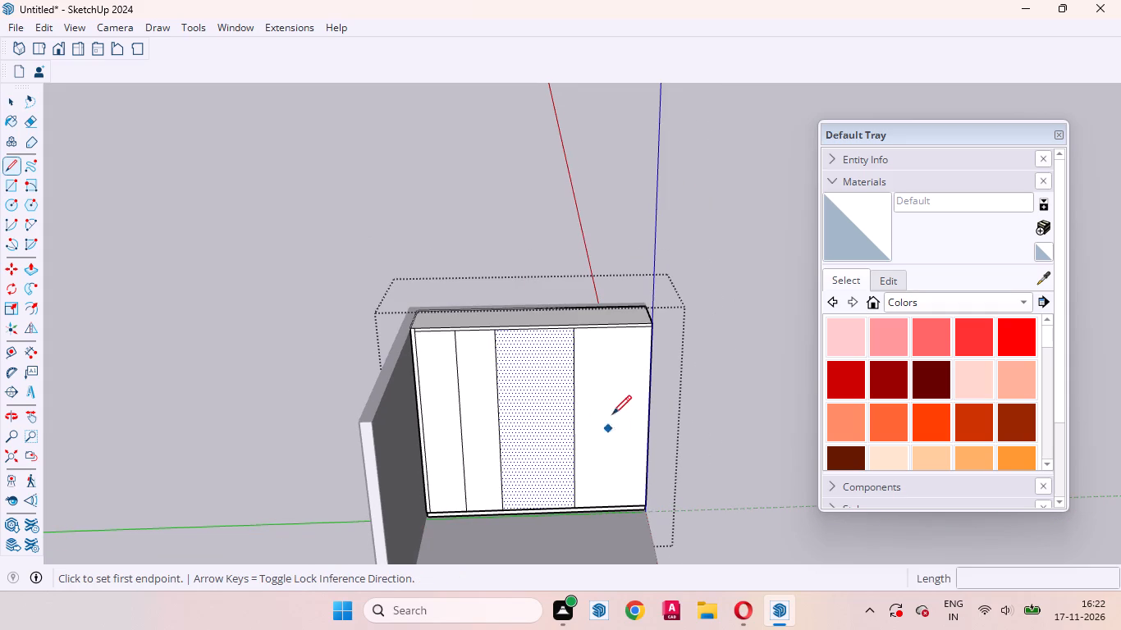
pyautogui.click(616, 332)
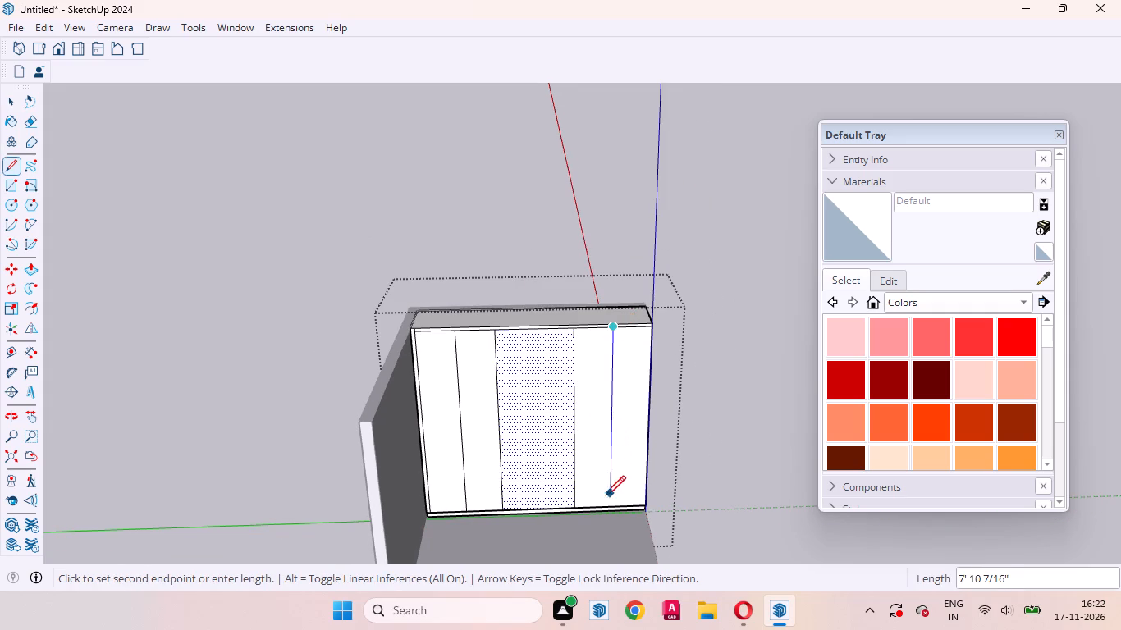
pyautogui.click(610, 507)
pyautogui.press('space')
pyautogui.click(588, 433)
pyautogui.click(510, 441)
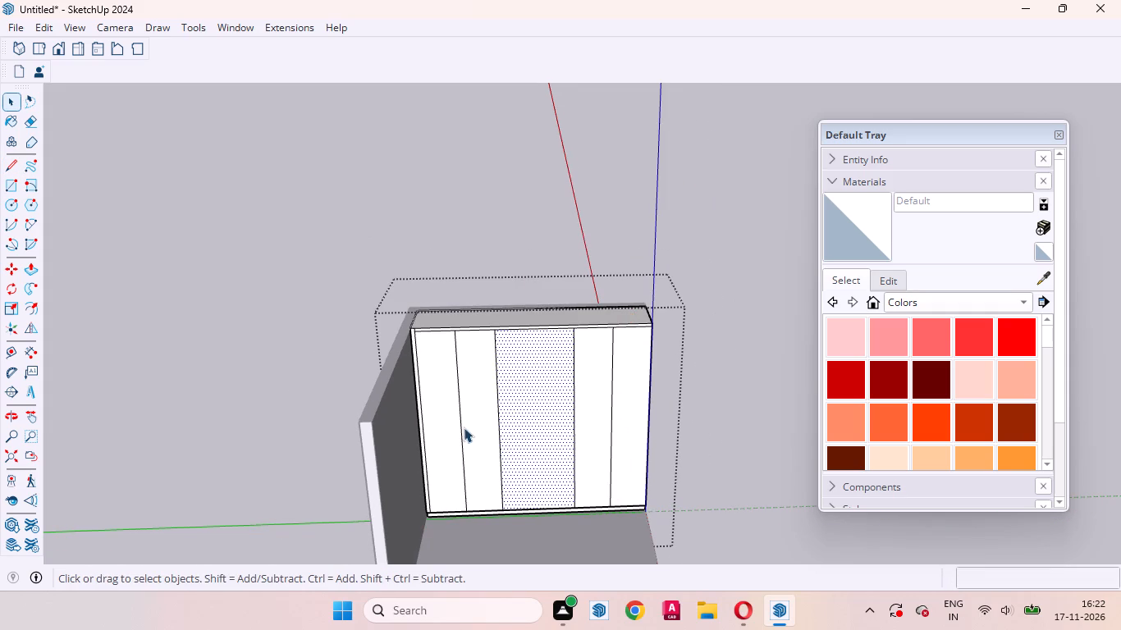
# Copy the five vertical panel lines 3mm sideways along the face, away from the adjoining wall.
pyautogui.click(459, 418)
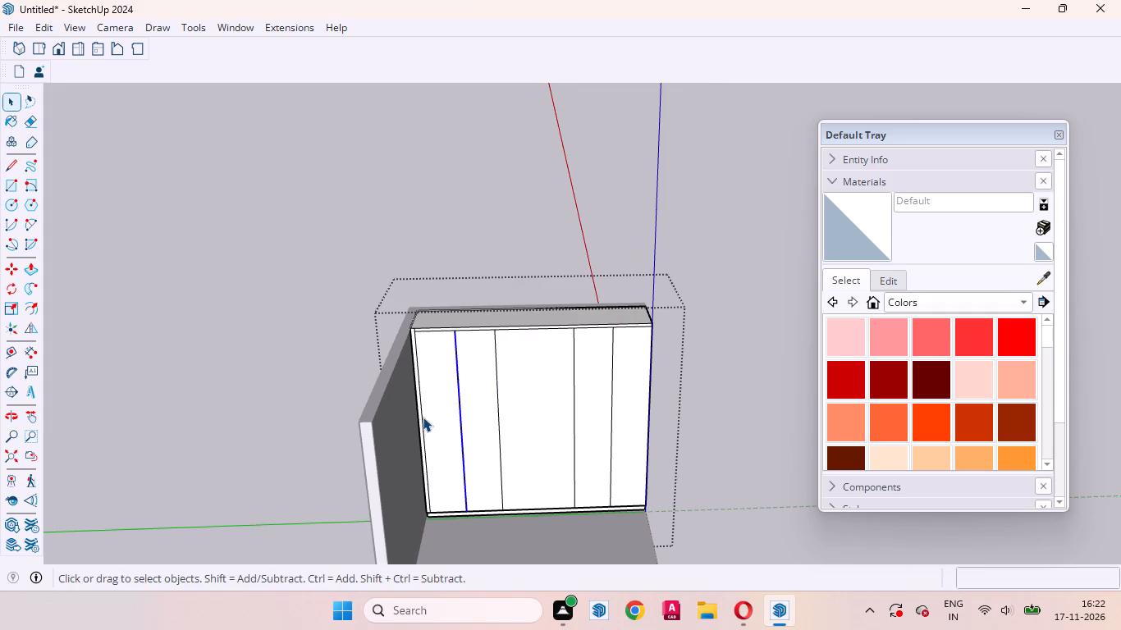
pyautogui.keyDown('ctrl'); pyautogui.click(421, 417); pyautogui.keyUp('ctrl')
pyautogui.keyDown('ctrl'); pyautogui.click(499, 402); pyautogui.keyUp('ctrl')
pyautogui.keyDown('ctrl'); pyautogui.click(574, 400); pyautogui.keyUp('ctrl')
pyautogui.keyDown('ctrl'); pyautogui.click(611, 400); pyautogui.keyUp('ctrl')
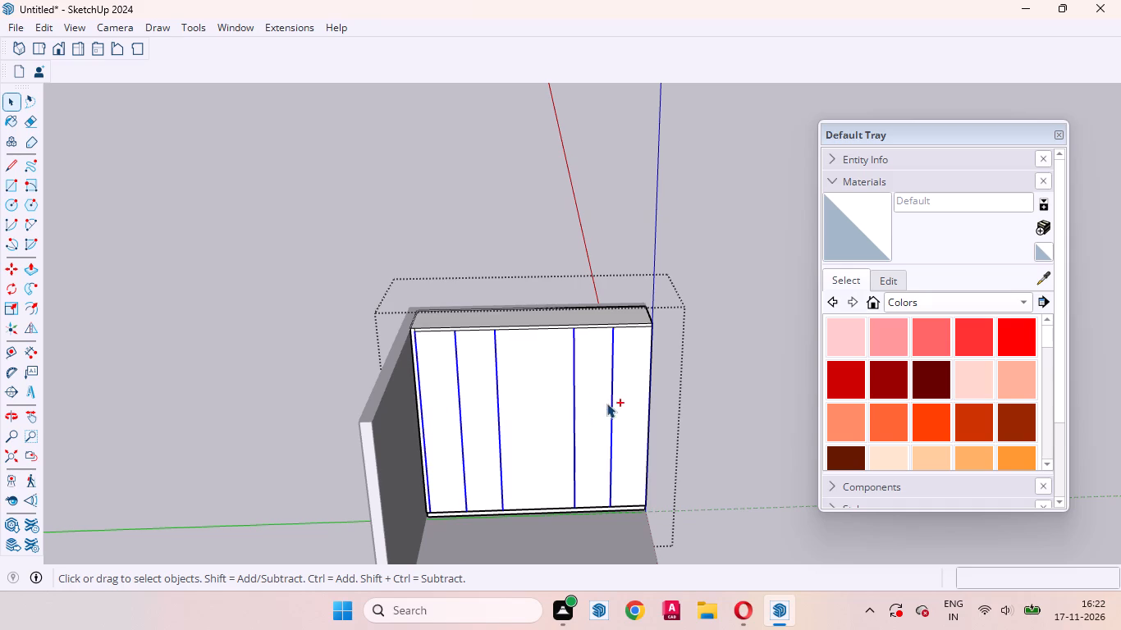
pyautogui.scroll(6, 521, 411)
pyautogui.scroll(-7, 510, 314)
pyautogui.scroll(3, 525, 488)
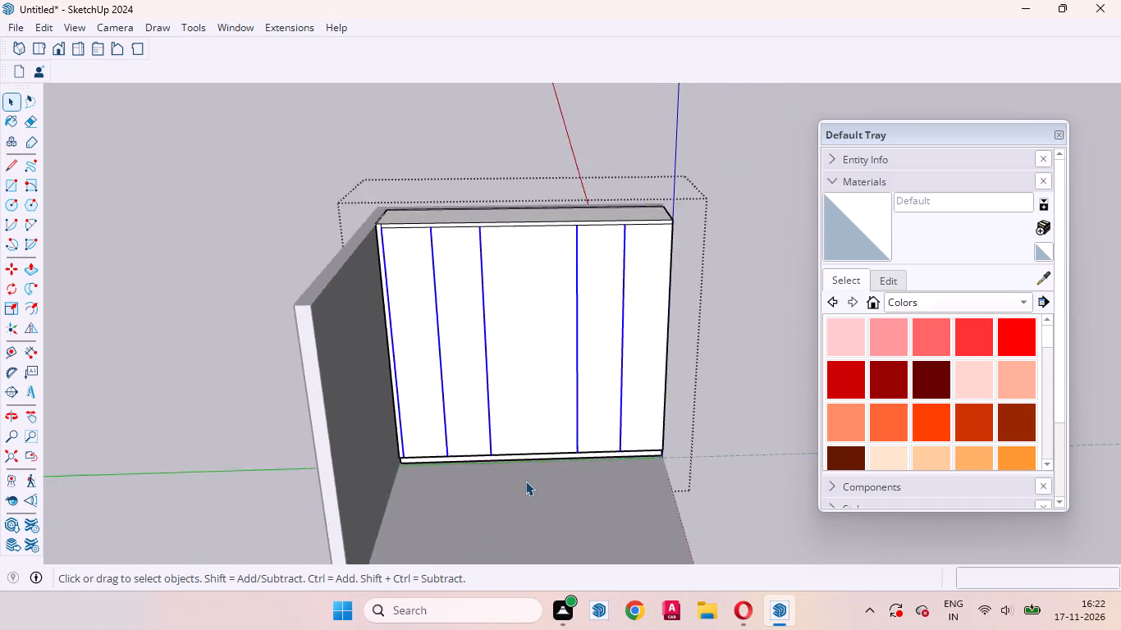
pyautogui.scroll(8, 525, 481)
pyautogui.press('m')
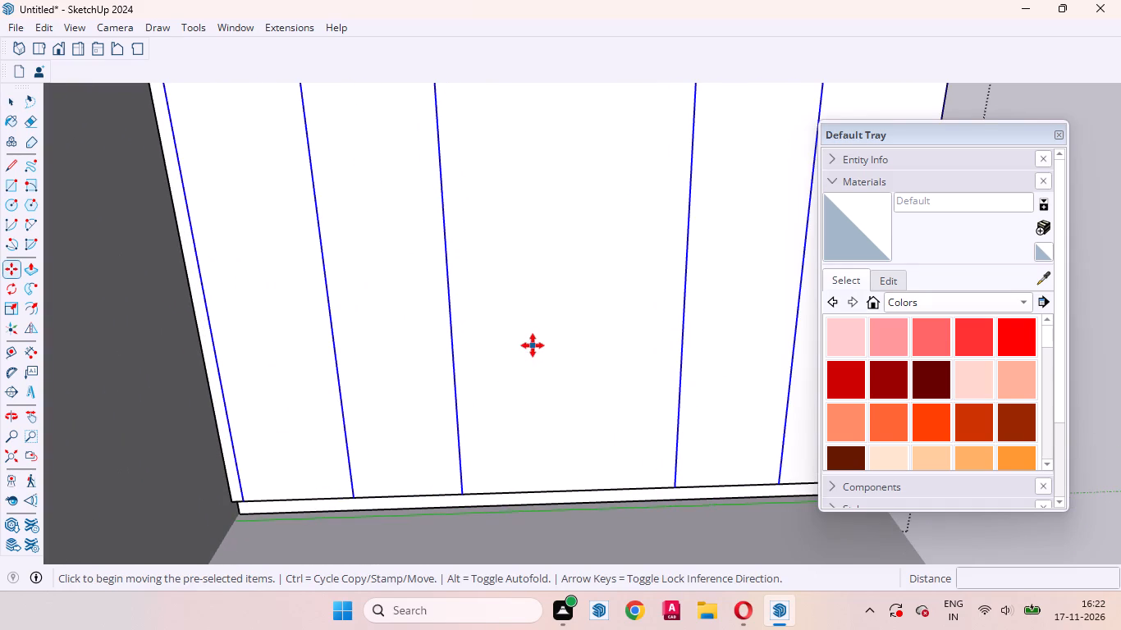
pyautogui.click(533, 345)
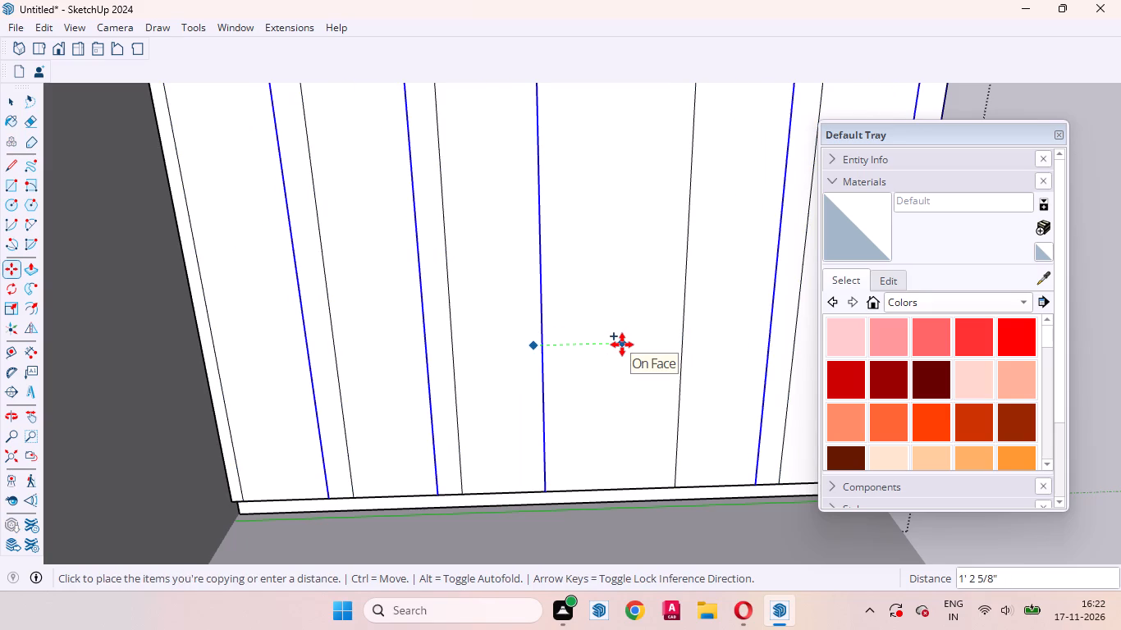
pyautogui.write('3mm')
pyautogui.press('Return')
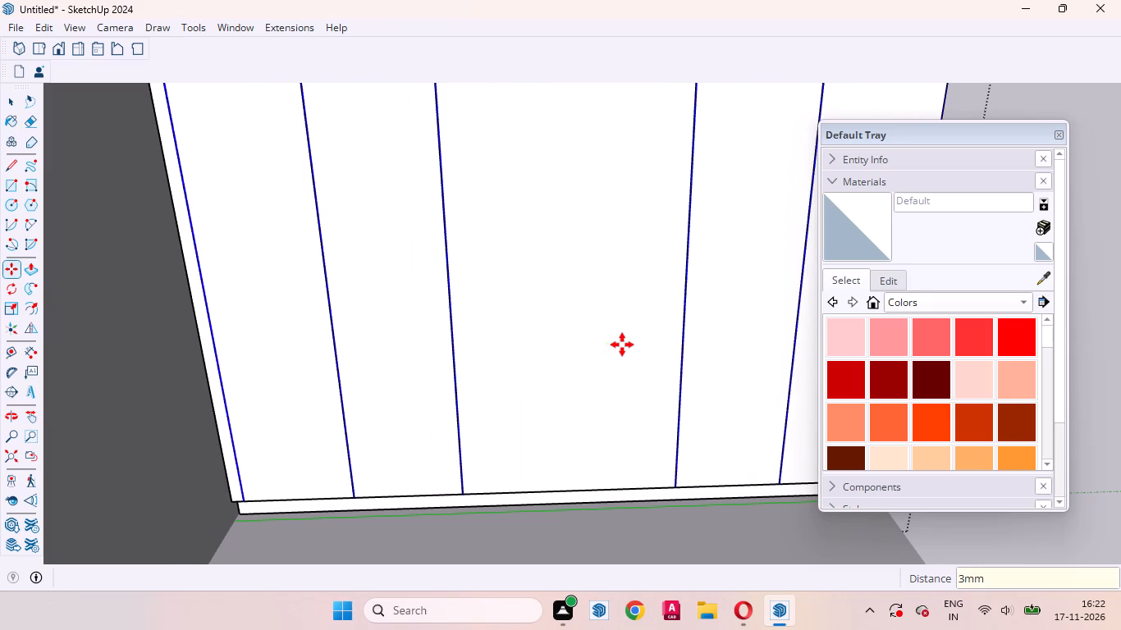
pyautogui.press('space')
pyautogui.click(569, 363)
# Copy the top edges of all the wardrobe panels 3mm downward along the face, below the top border strip.
pyautogui.scroll(-3, 510, 459)
pyautogui.scroll(1, 478, 473)
pyautogui.scroll(-7, 474, 479)
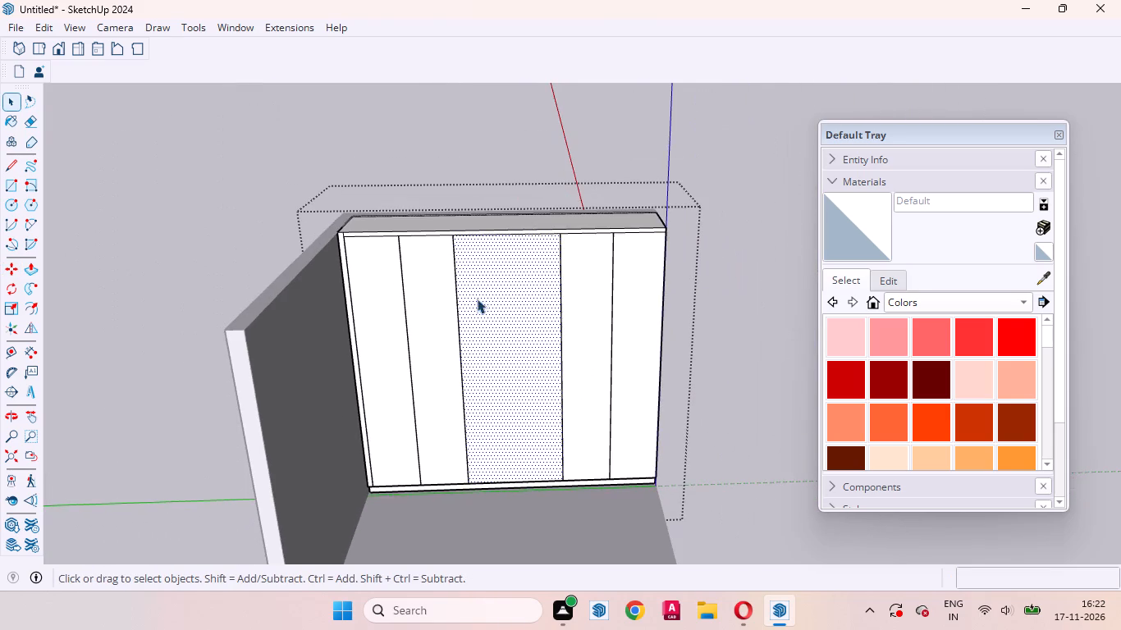
pyautogui.scroll(3, 455, 251)
pyautogui.scroll(1, 359, 237)
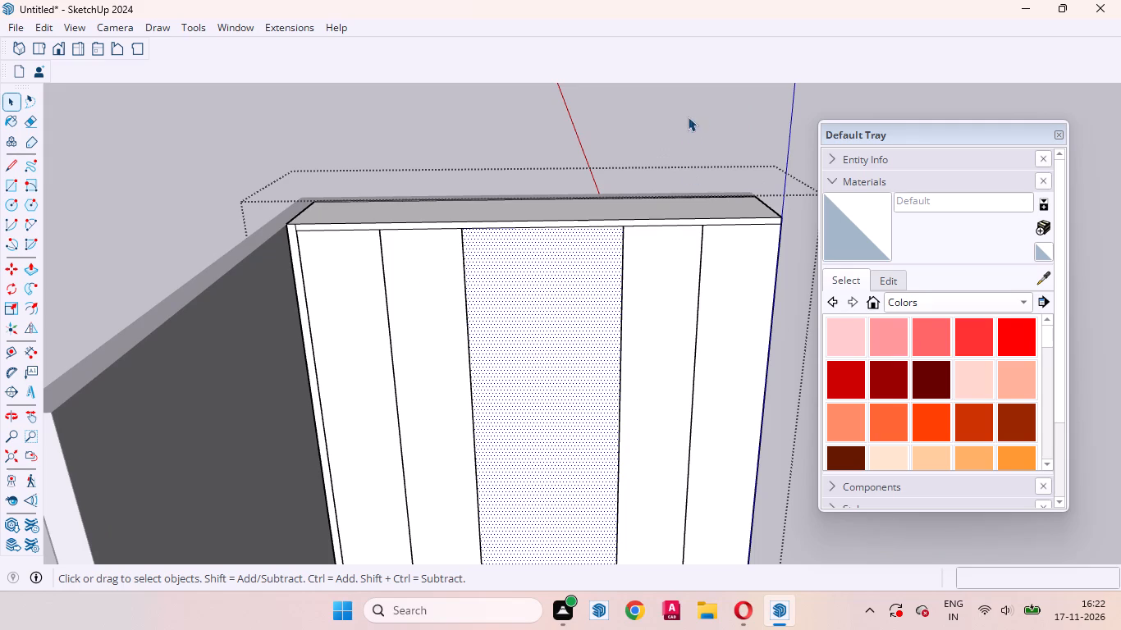
pyautogui.scroll(9, 311, 179)
pyautogui.click(379, 240)
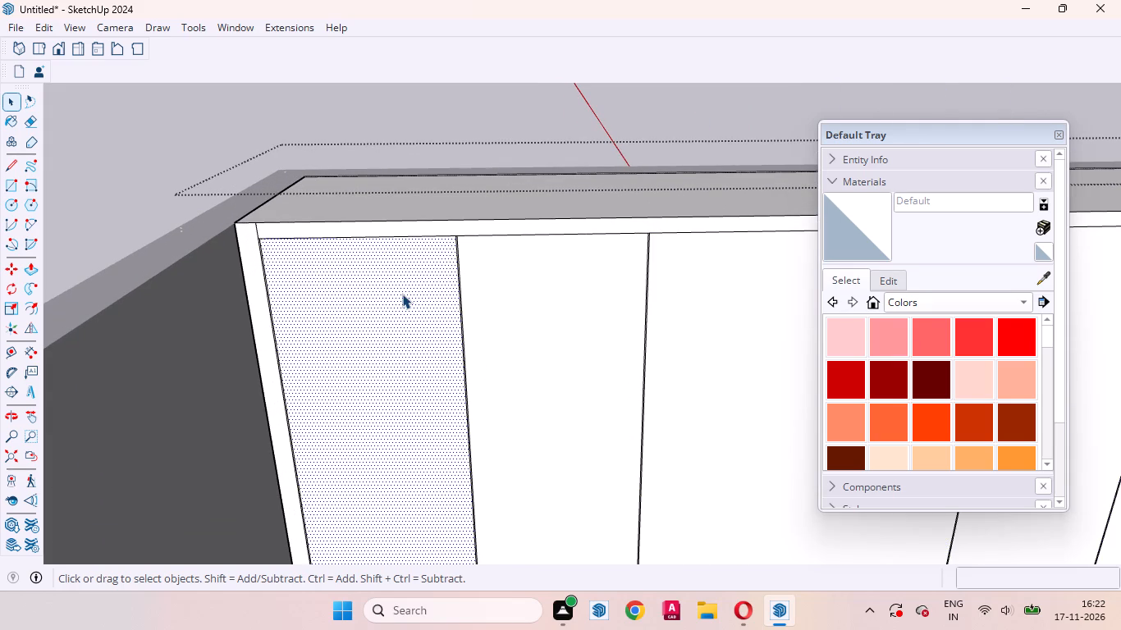
pyautogui.click(367, 235)
pyautogui.keyDown('ctrl'); pyautogui.click(483, 235); pyautogui.keyUp('ctrl')
pyautogui.keyDown('ctrl'); pyautogui.scroll(-4, 344, 285); pyautogui.keyUp('ctrl')
pyautogui.click(596, 249)
pyautogui.scroll(-1, 478, 259)
pyautogui.scroll(1, 471, 261)
pyautogui.scroll(-1, 462, 263)
pyautogui.scroll(1, 456, 264)
pyautogui.scroll(-3, 444, 265)
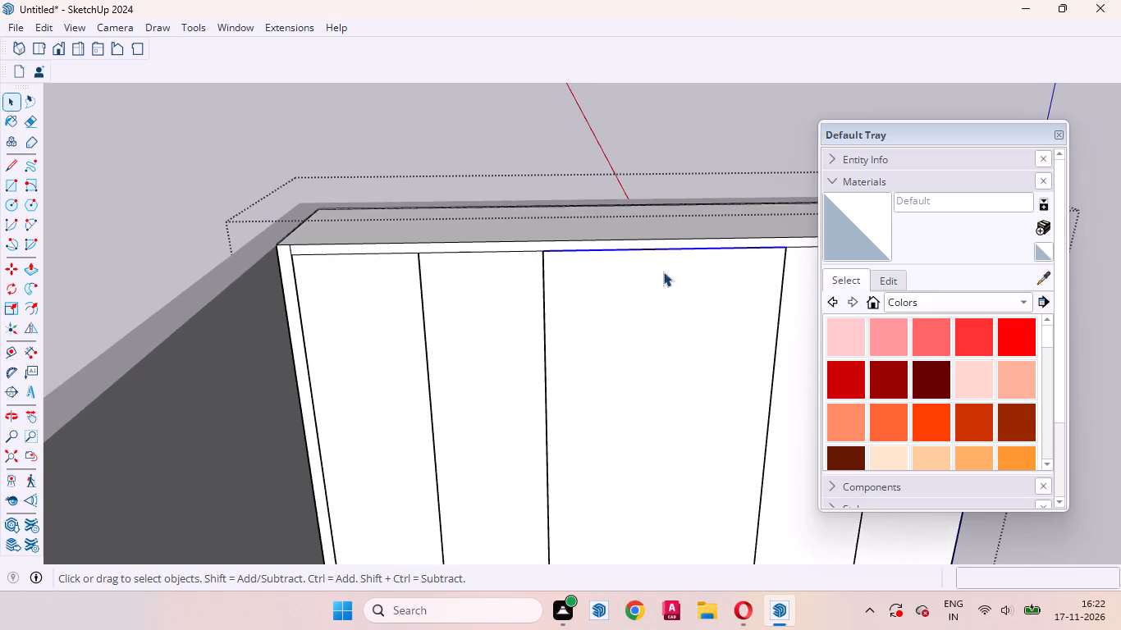
pyautogui.keyDown('ctrl'); pyautogui.click(767, 249); pyautogui.keyUp('ctrl')
pyautogui.scroll(-7, 552, 277)
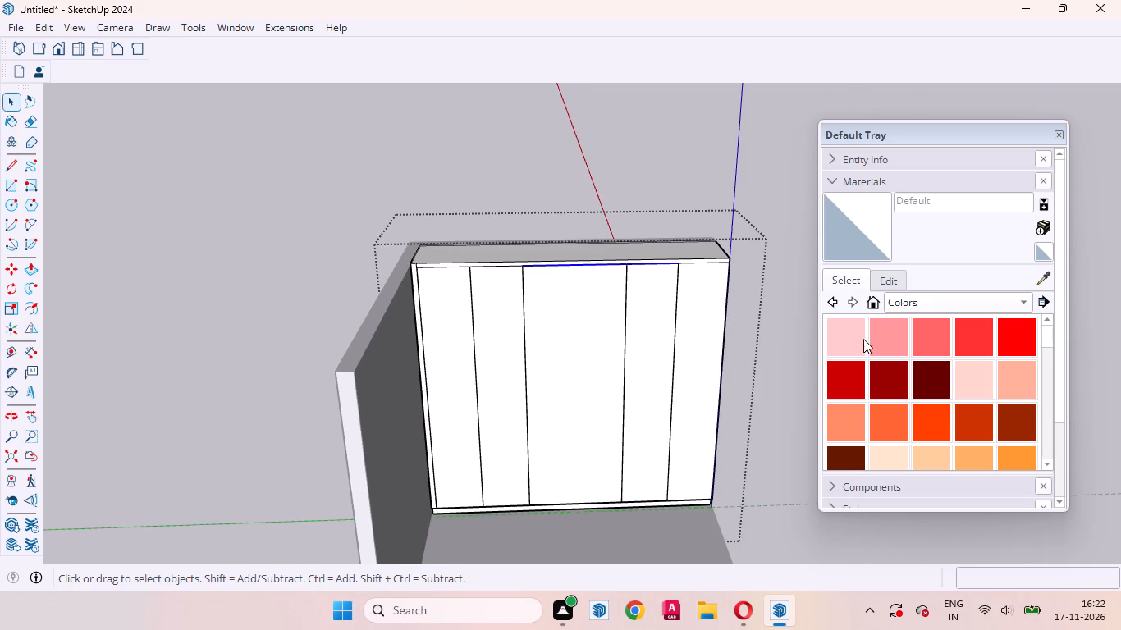
pyautogui.keyDown('ctrl'); pyautogui.scroll(10, 695, 250); pyautogui.keyUp('ctrl')
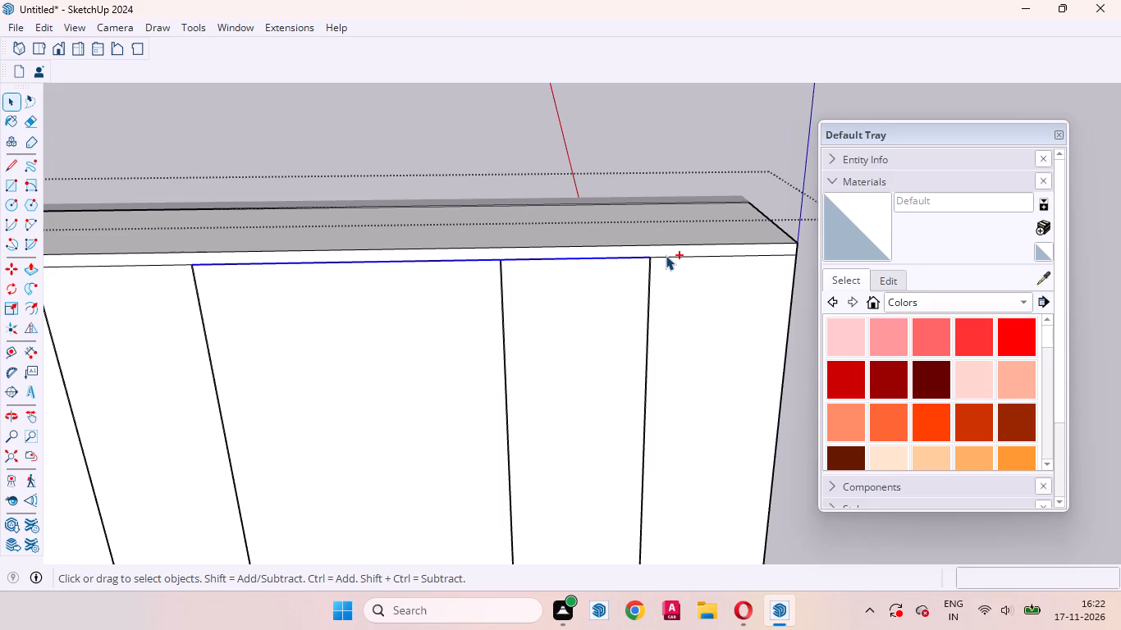
pyautogui.keyDown('ctrl'); pyautogui.click(666, 255); pyautogui.keyUp('ctrl')
pyautogui.keyDown('ctrl'); pyautogui.scroll(-7, 774, 270); pyautogui.keyUp('ctrl')
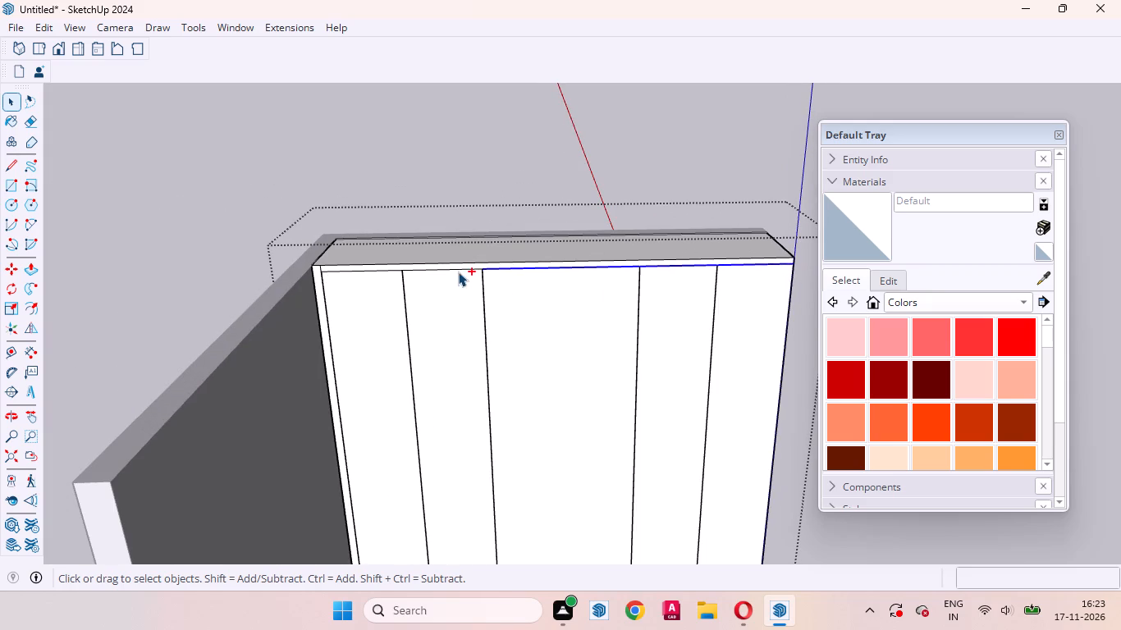
pyautogui.keyDown('ctrl'); pyautogui.click(458, 272); pyautogui.keyUp('ctrl')
pyautogui.keyDown('ctrl'); pyautogui.click(387, 272); pyautogui.keyUp('ctrl')
pyautogui.scroll(2, 449, 308)
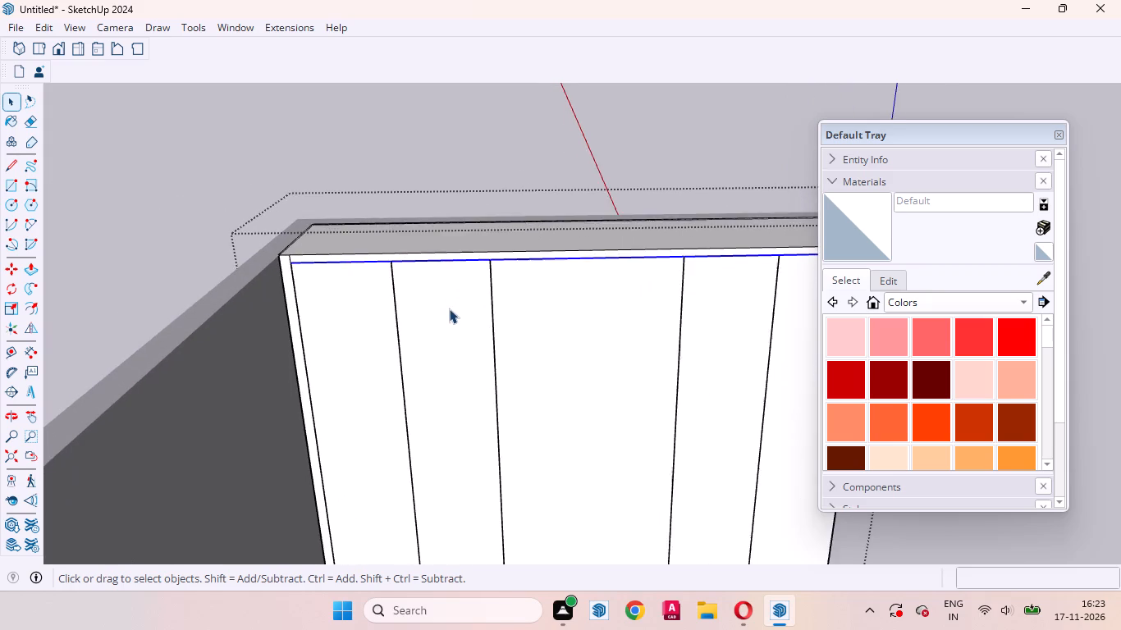
pyautogui.scroll(1, 449, 308)
pyautogui.press('m')
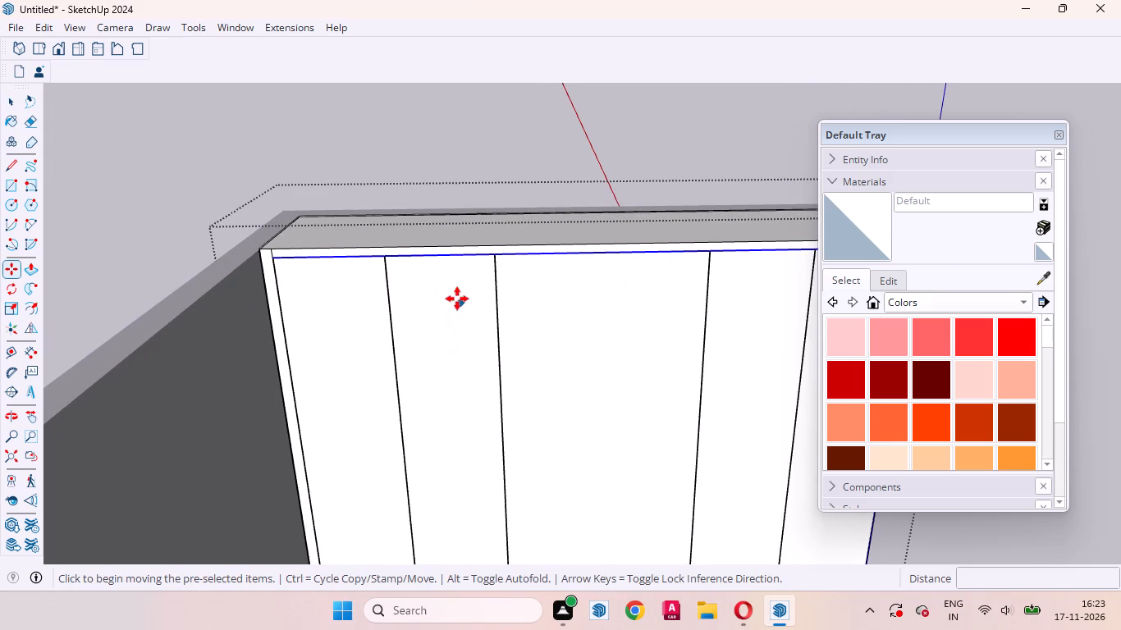
pyautogui.click(442, 285)
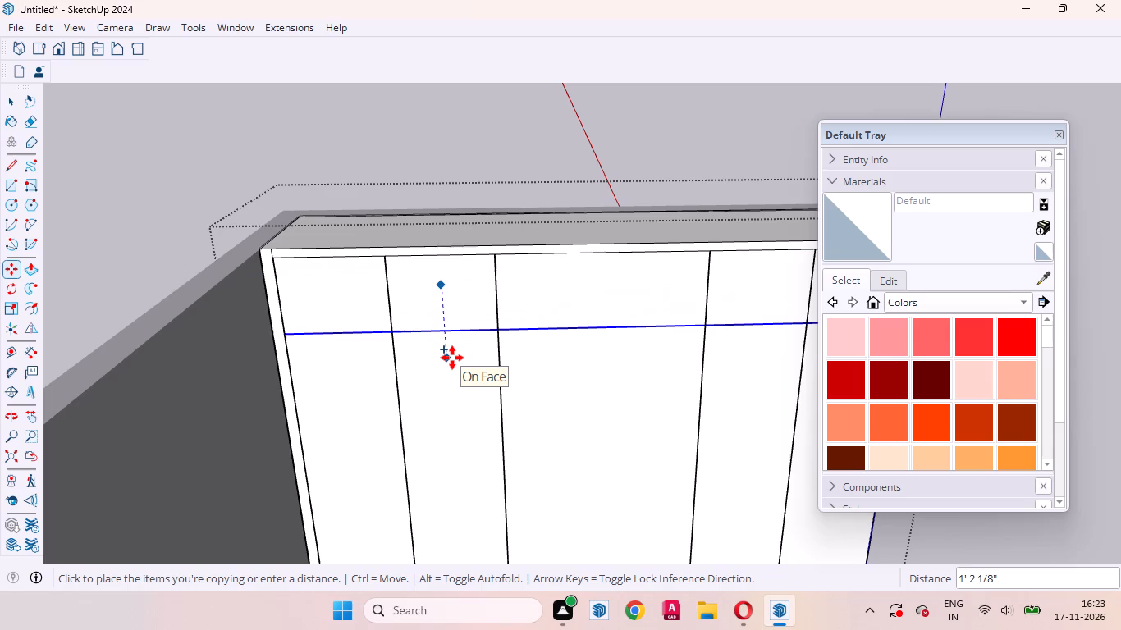
pyautogui.write('3mm')
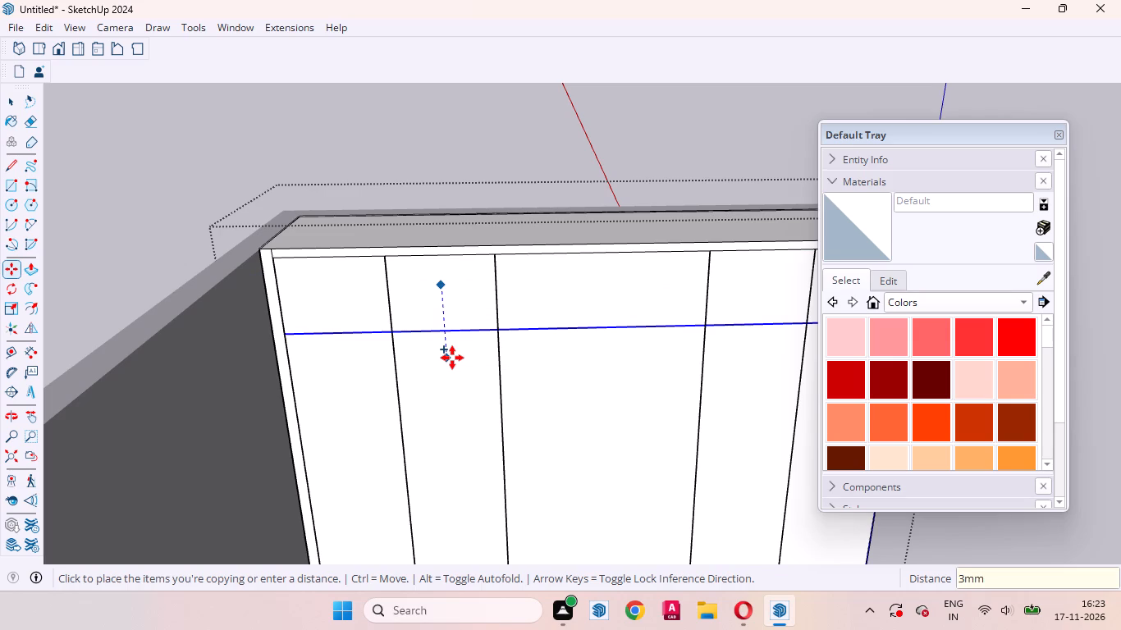
pyautogui.press('Return')
pyautogui.press('space')
# Erase the short vertical segments crossing the top border strip and the 3mm gap at the panel corner nearest the adjoining wall.
pyautogui.click(359, 342)
pyautogui.scroll(20, 274, 238)
pyautogui.scroll(1, 274, 238)
pyautogui.scroll(-7, 682, 310)
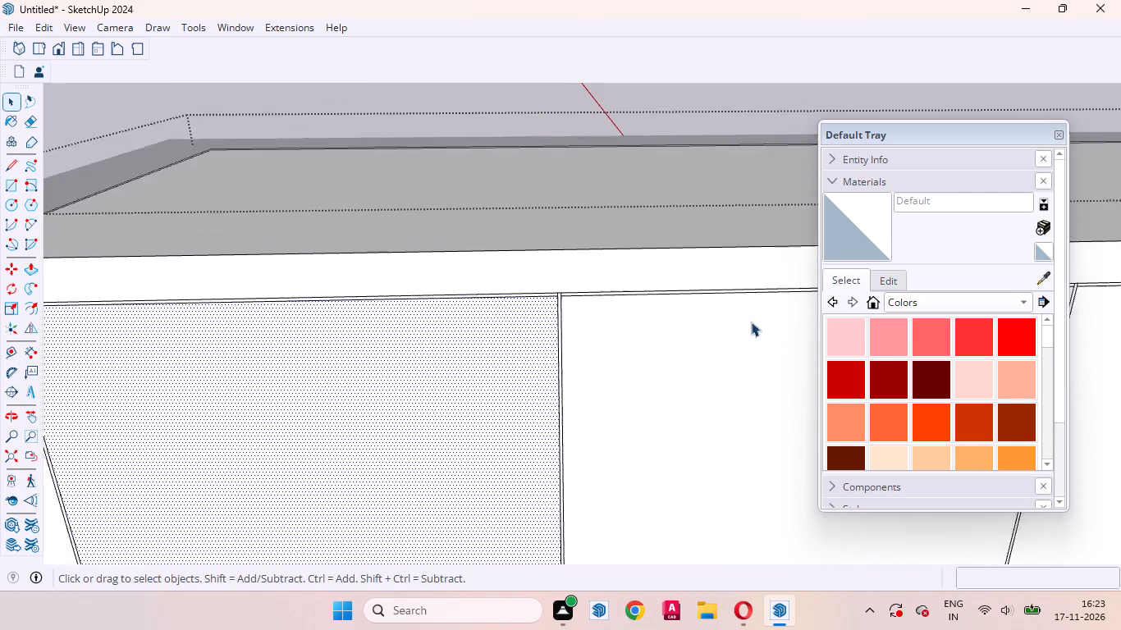
pyautogui.scroll(-6, 751, 322)
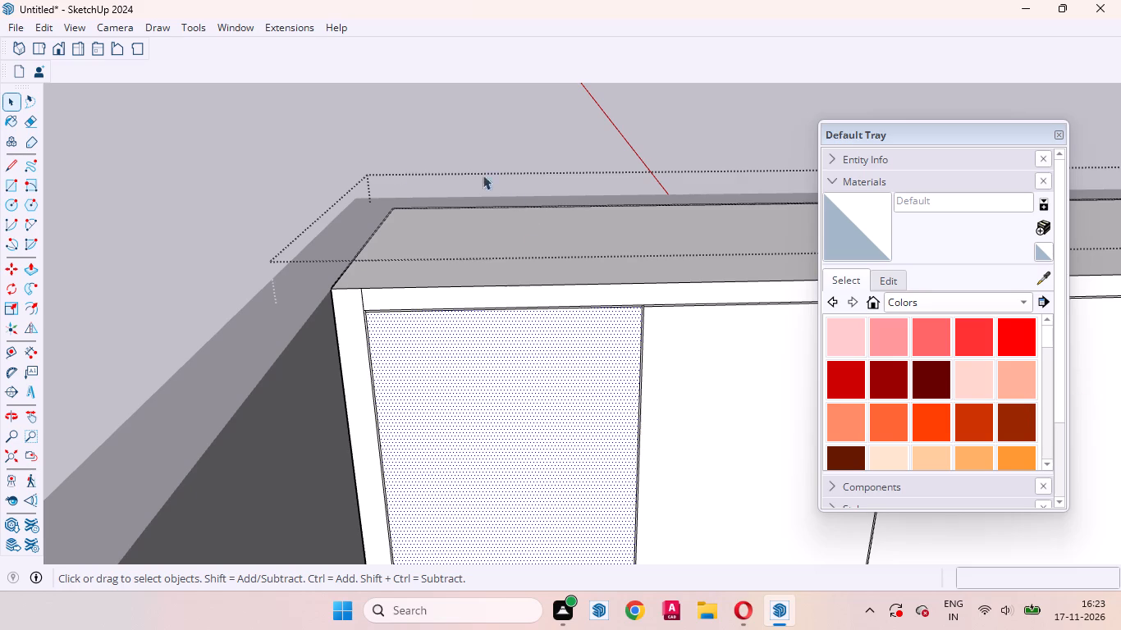
pyautogui.click(31, 120)
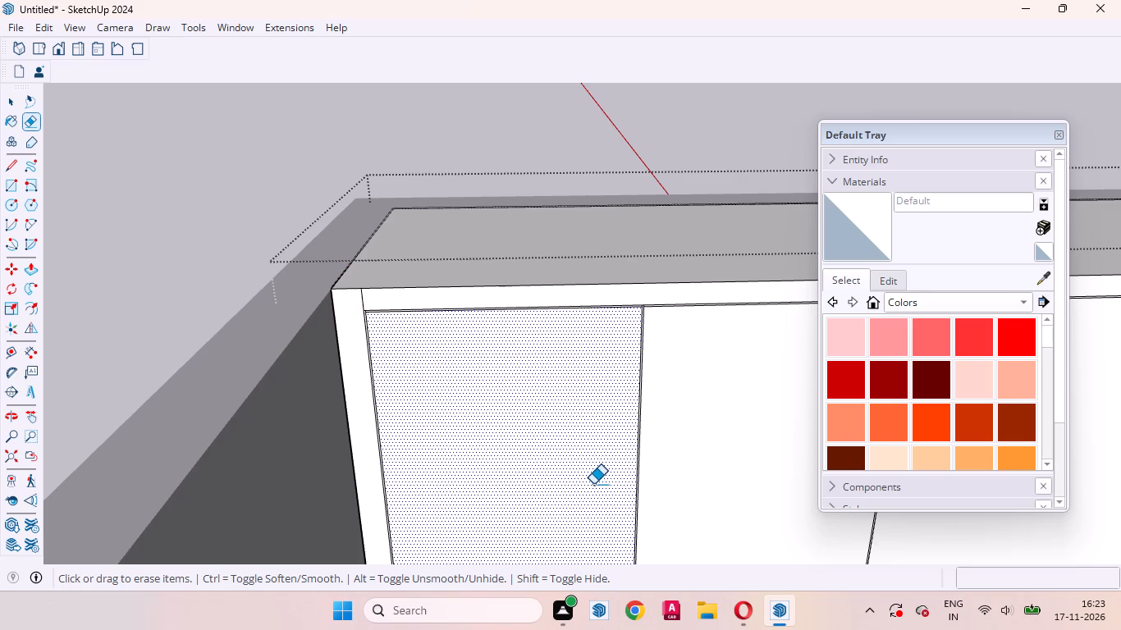
pyautogui.scroll(5, 438, 338)
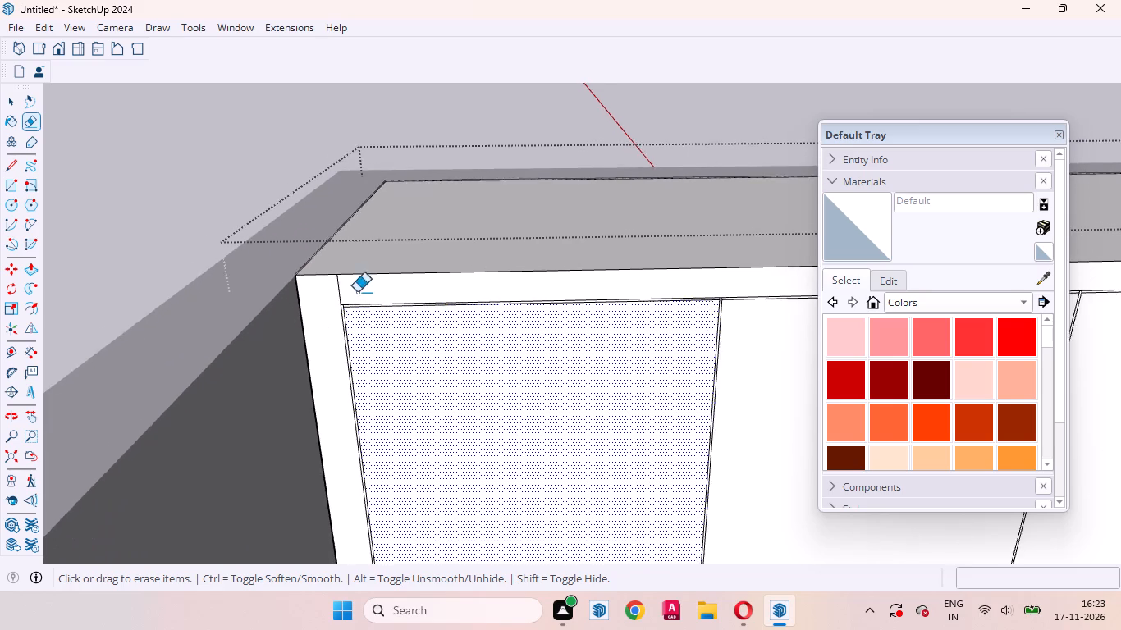
pyautogui.scroll(6, 357, 292)
pyautogui.moveTo(323, 287); pyautogui.dragTo(360, 290)
pyautogui.scroll(7, 345, 349)
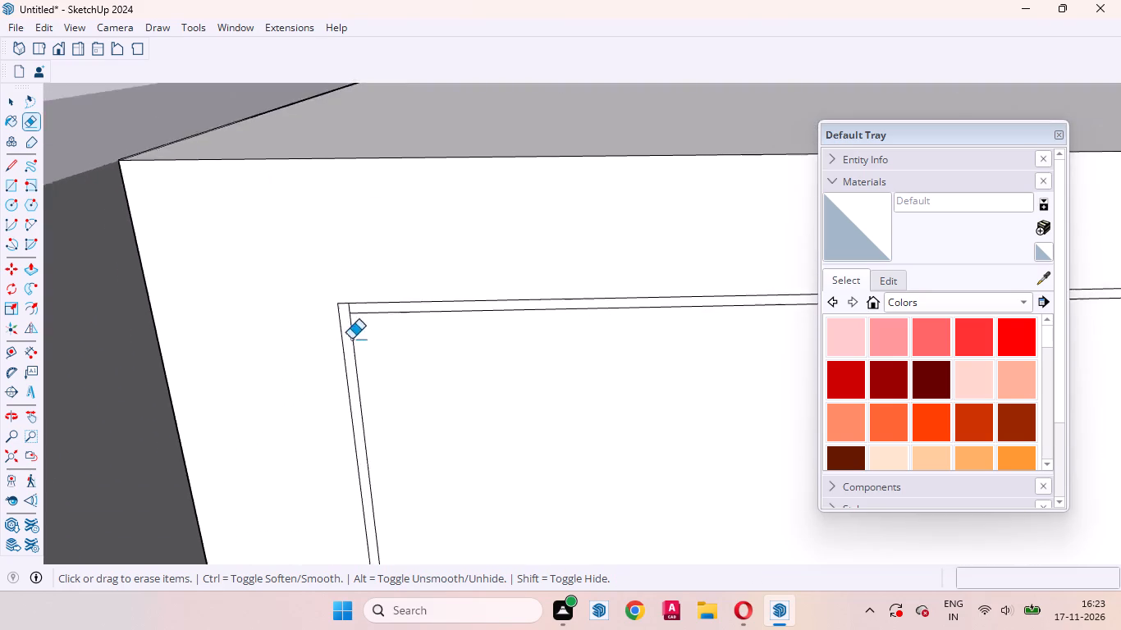
pyautogui.scroll(13, 351, 339)
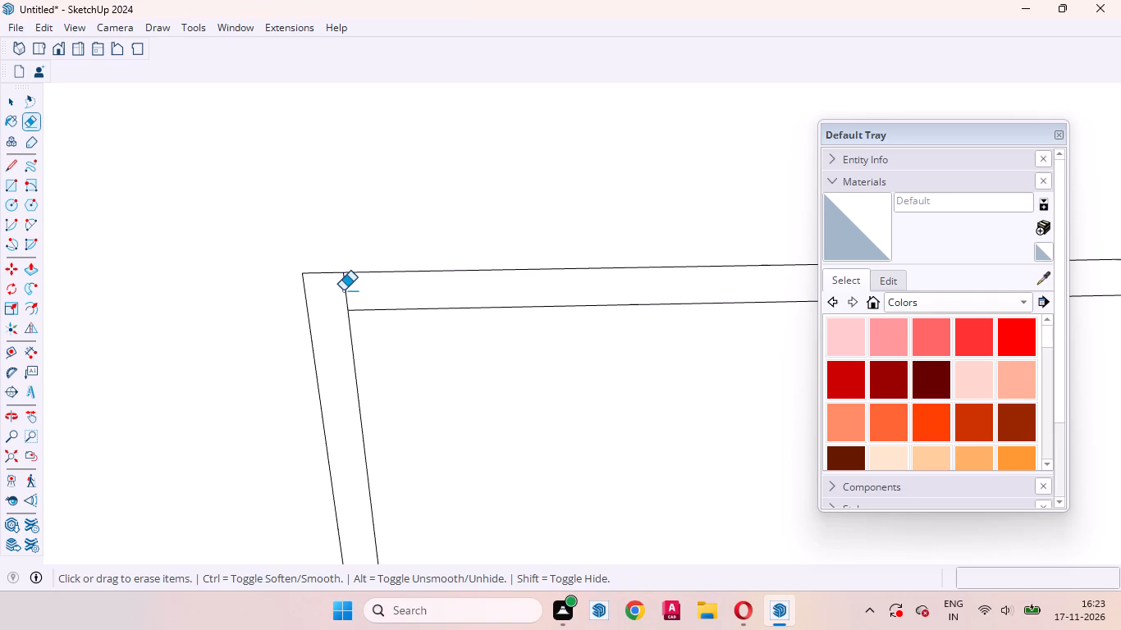
pyautogui.click(346, 289)
# Erase the two short line stubs crossing the top 3mm gap at the first panel division from the adjoining wall.
pyautogui.scroll(-20, 316, 308)
pyautogui.scroll(-7, 316, 308)
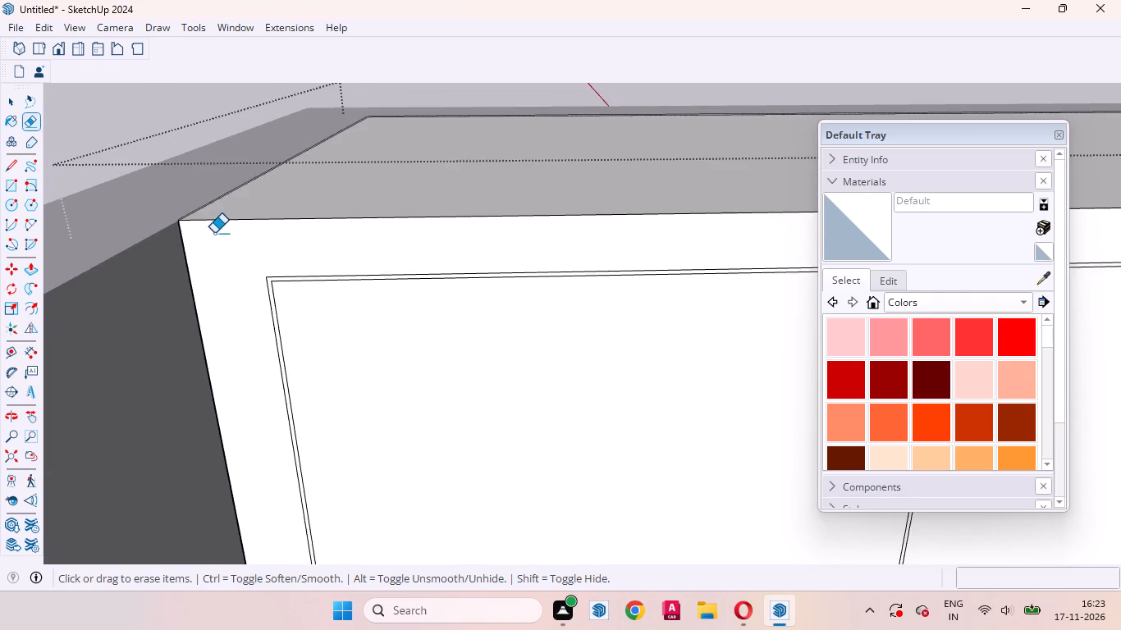
pyautogui.scroll(-5, 214, 233)
pyautogui.scroll(1, 213, 232)
pyautogui.scroll(-1, 213, 232)
pyautogui.scroll(1, 213, 232)
pyautogui.scroll(-5, 213, 232)
pyautogui.scroll(14, 691, 336)
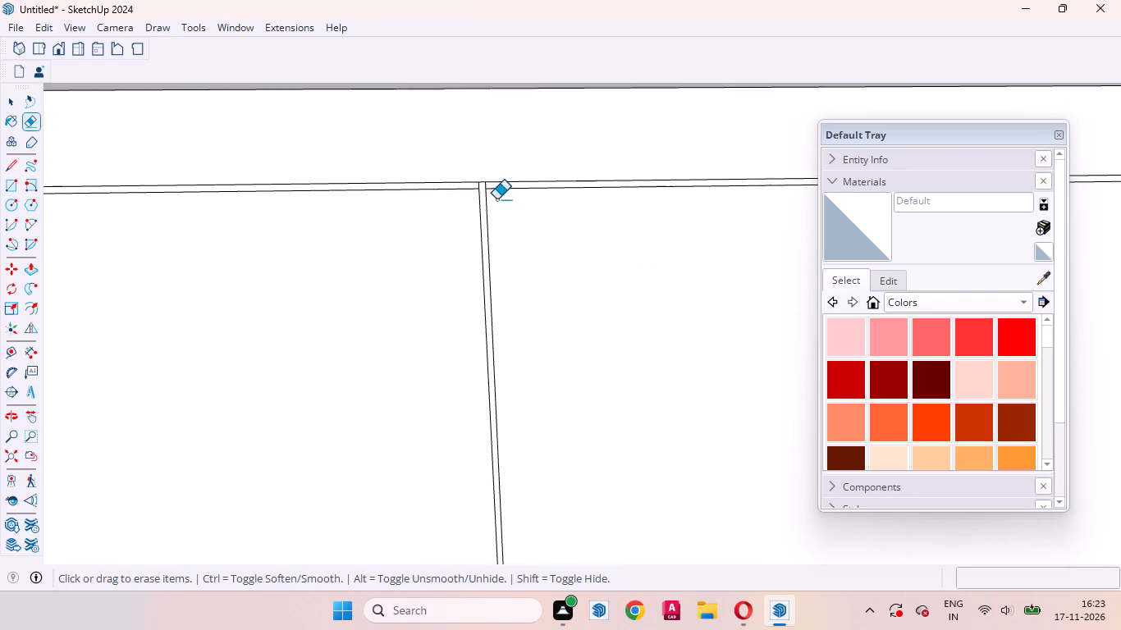
pyautogui.scroll(13, 496, 199)
pyautogui.moveTo(440, 154); pyautogui.dragTo(483, 158)
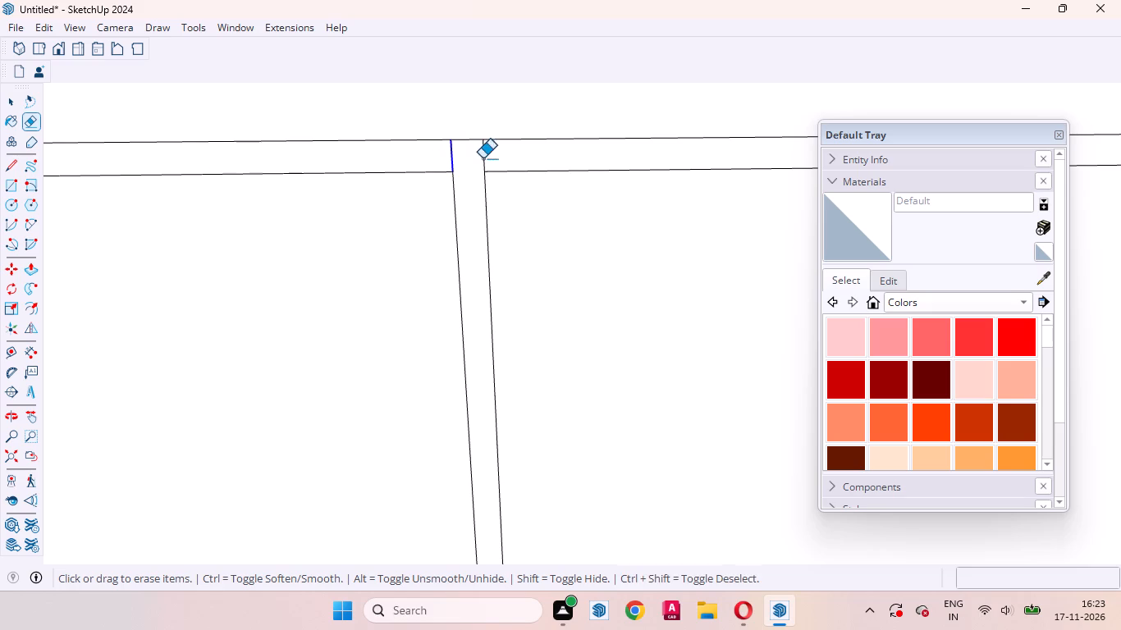
pyautogui.moveTo(483, 158); pyautogui.dragTo(491, 158)
# Erase the two short line stubs crossing the top 3mm gap at the second panel division from the adjoining wall.
pyautogui.scroll(-12, 448, 229)
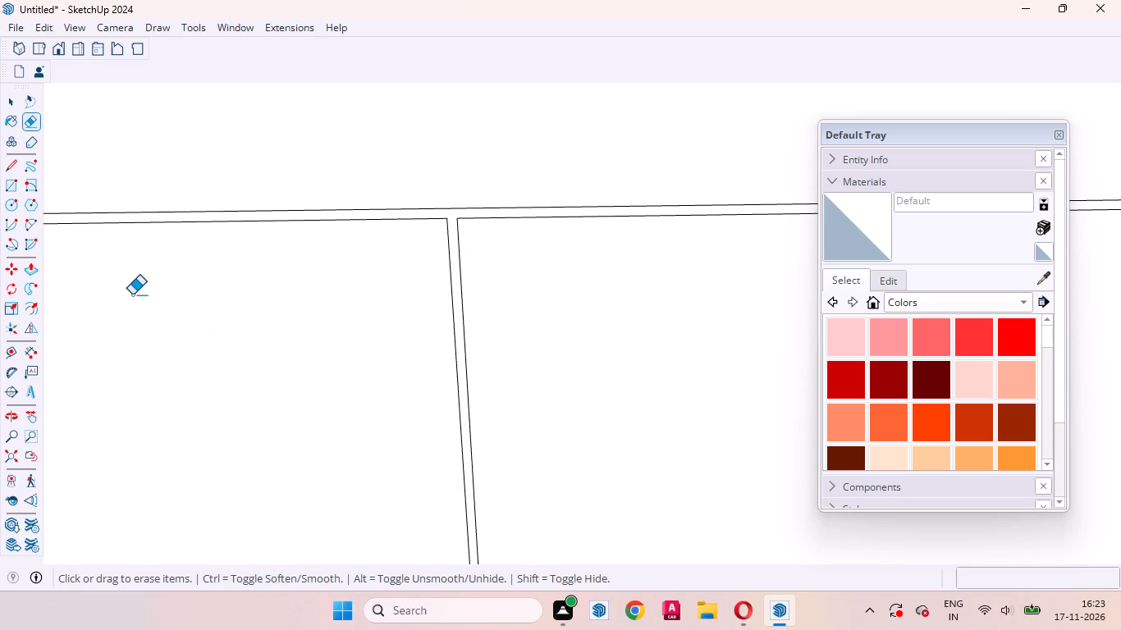
pyautogui.scroll(-18, 166, 308)
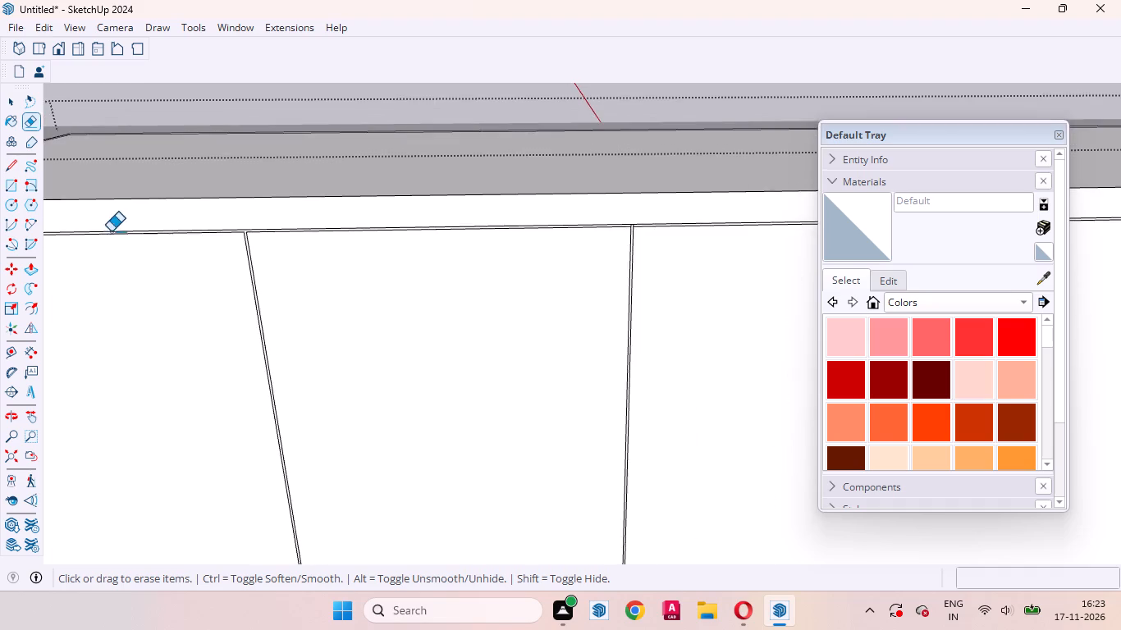
pyautogui.scroll(-3, 111, 231)
pyautogui.scroll(20, 420, 223)
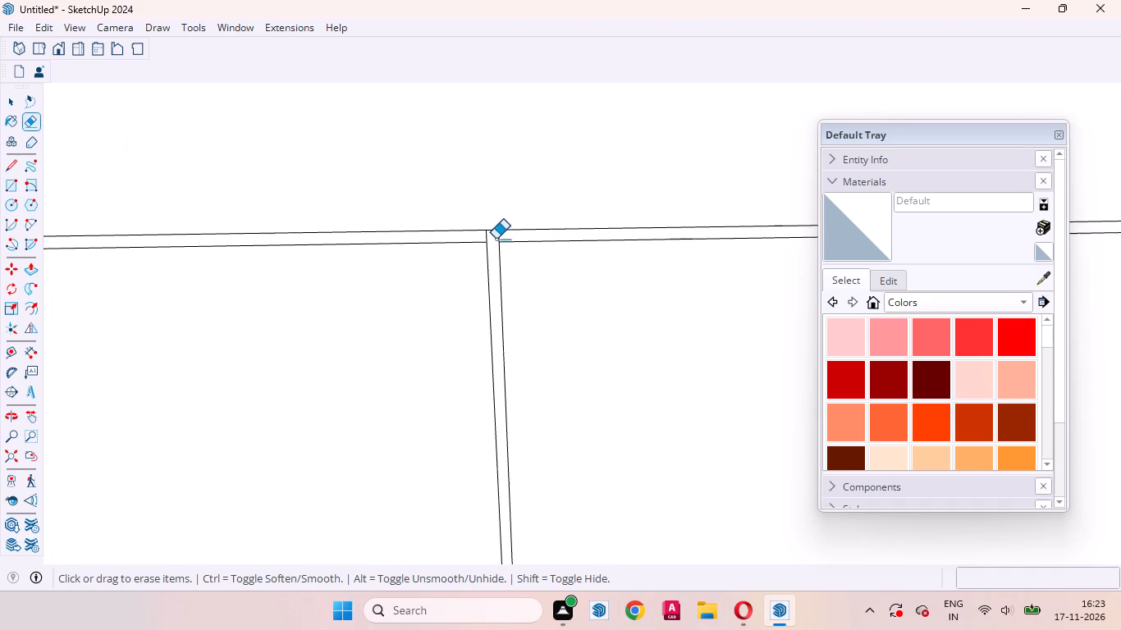
pyautogui.scroll(10, 496, 239)
pyautogui.moveTo(510, 234); pyautogui.dragTo(435, 233)
# Erase the two short line stubs crossing the top 3mm gap at the third panel division, keeping the panel outlines.
pyautogui.scroll(-2, 430, 263)
pyautogui.scroll(1, 424, 267)
pyautogui.scroll(-6, 424, 267)
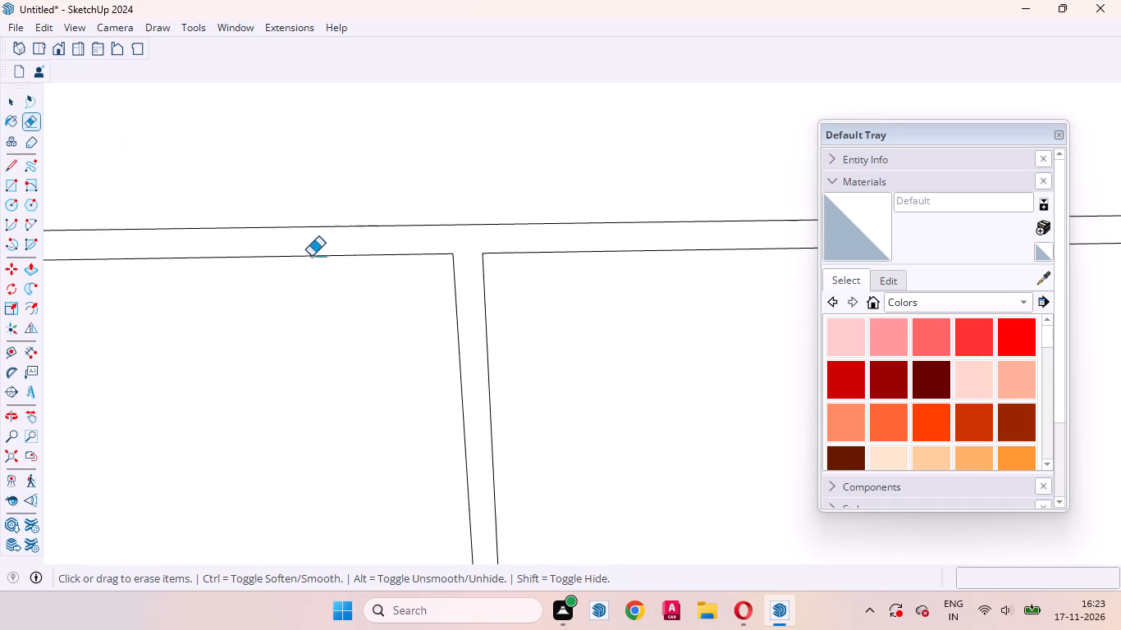
pyautogui.scroll(-20, 311, 256)
pyautogui.scroll(-17, 311, 256)
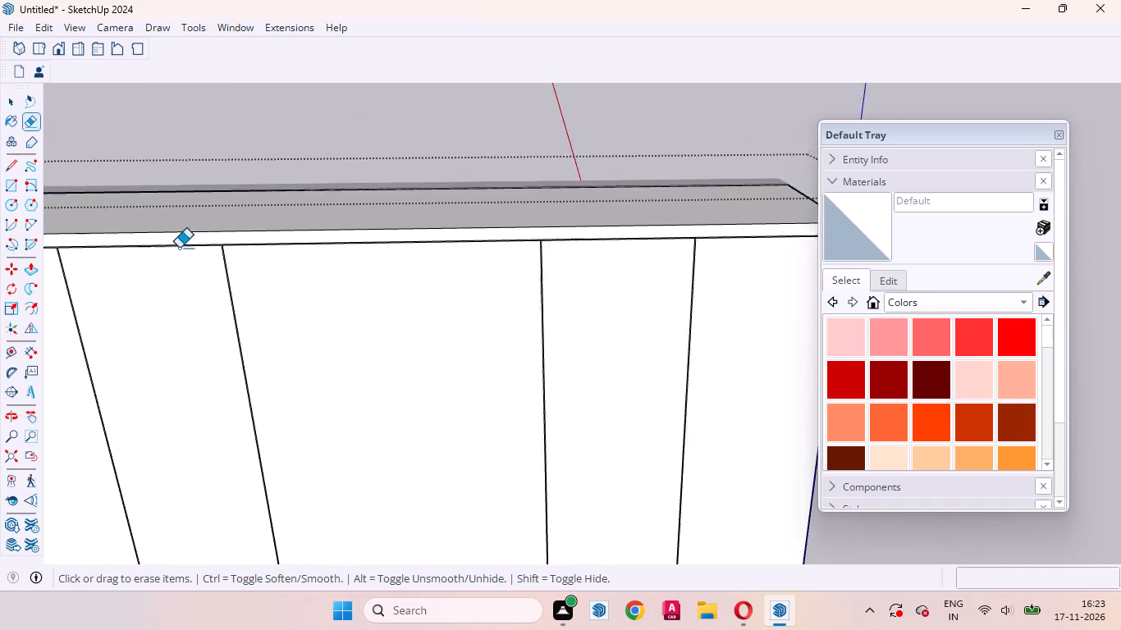
pyautogui.scroll(-5, 179, 248)
pyautogui.scroll(20, 540, 244)
pyautogui.scroll(2, 540, 244)
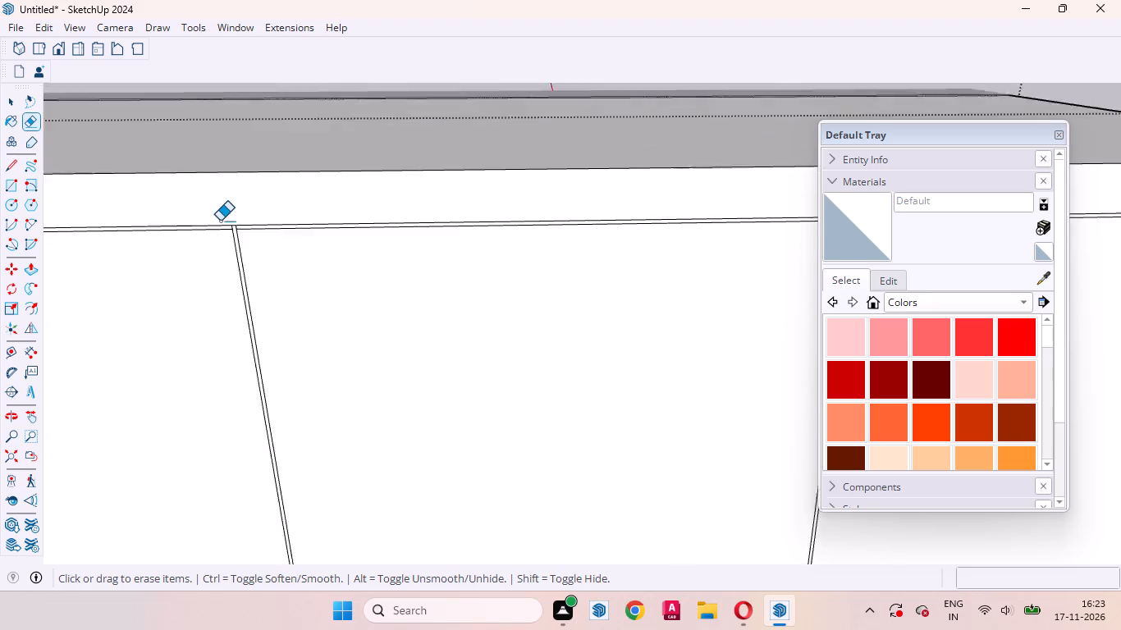
pyautogui.scroll(20, 220, 221)
pyautogui.scroll(8, 220, 221)
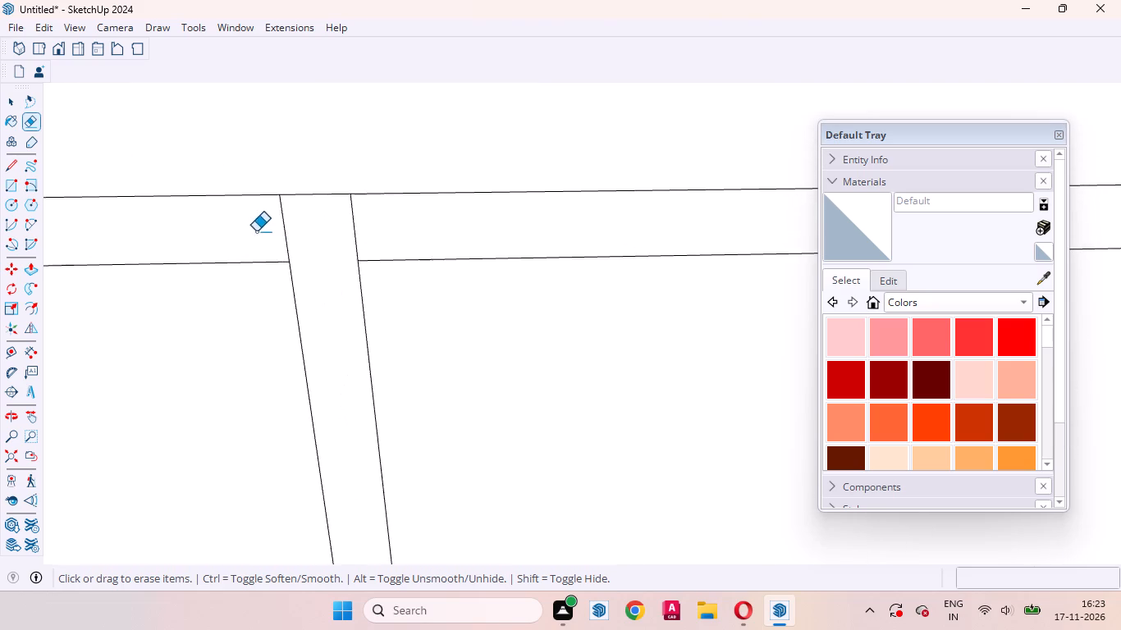
pyautogui.moveTo(254, 231); pyautogui.dragTo(429, 260)
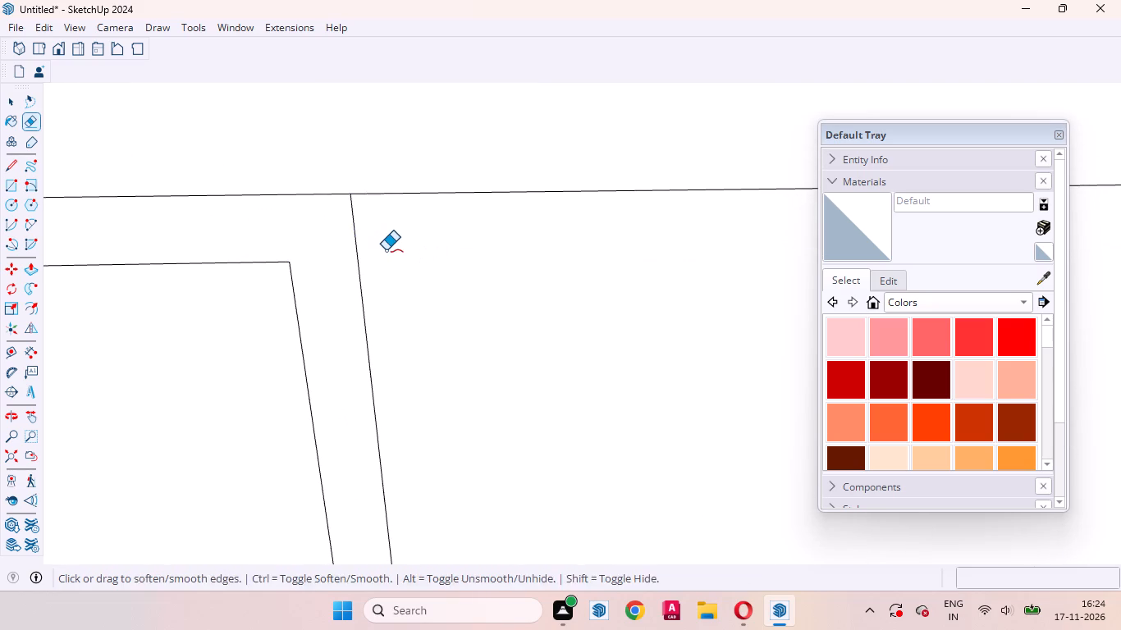
pyautogui.hotkey('ctrl', 'z')
pyautogui.moveTo(321, 231); pyautogui.dragTo(389, 233)
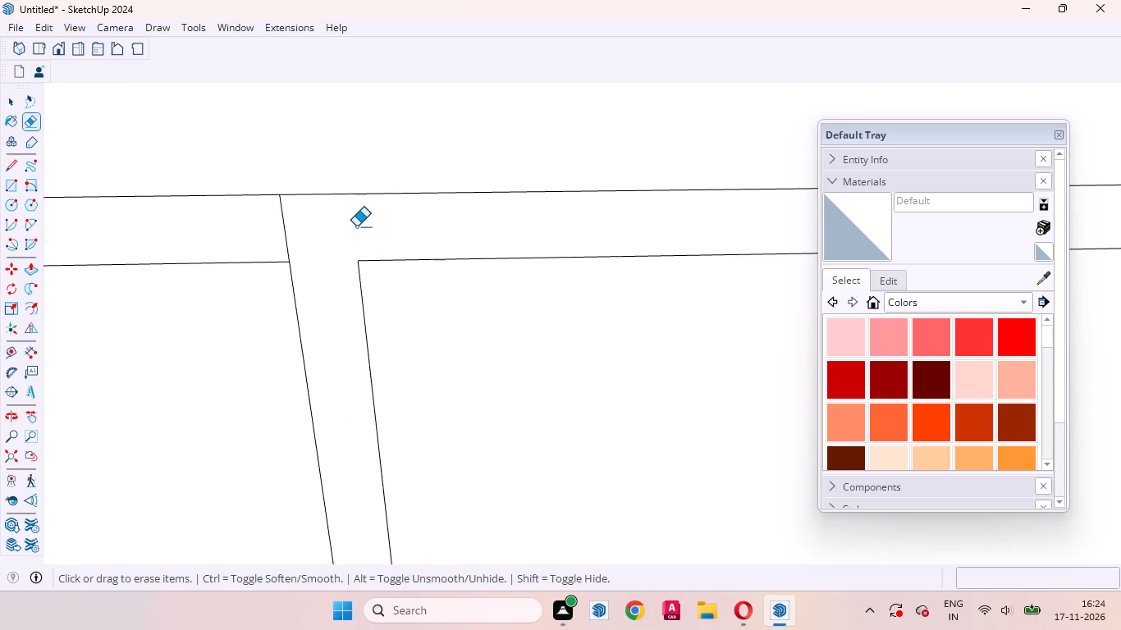
pyautogui.moveTo(352, 226); pyautogui.dragTo(264, 221)
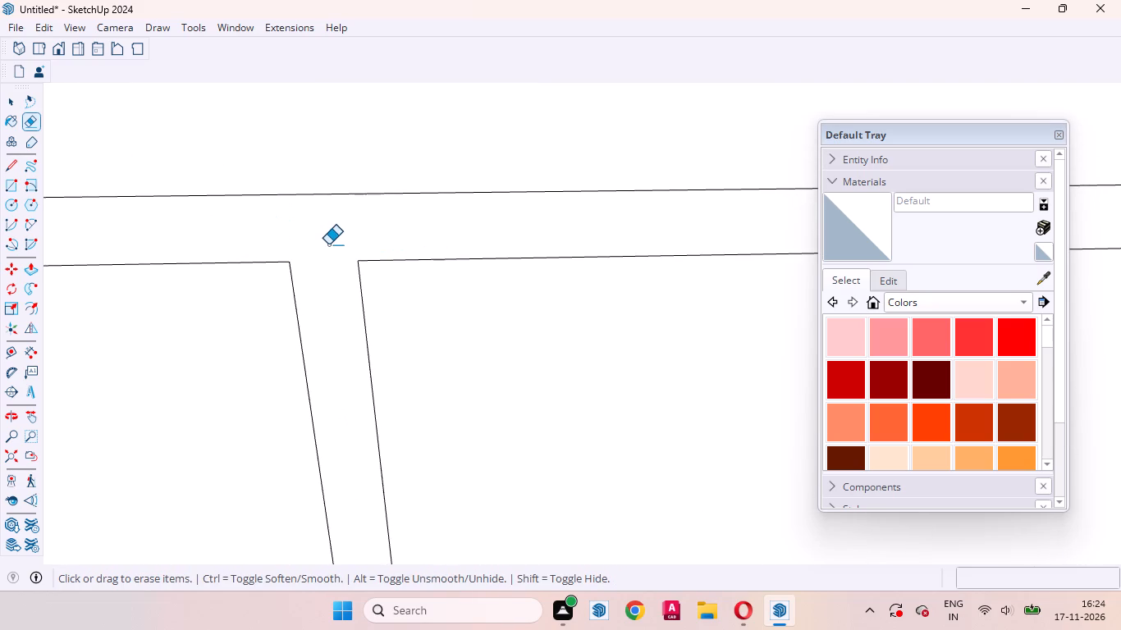
# Erase the two short line stubs crossing the top 3mm gap at the fourth panel division from the adjoining wall.
pyautogui.scroll(-4, 336, 281)
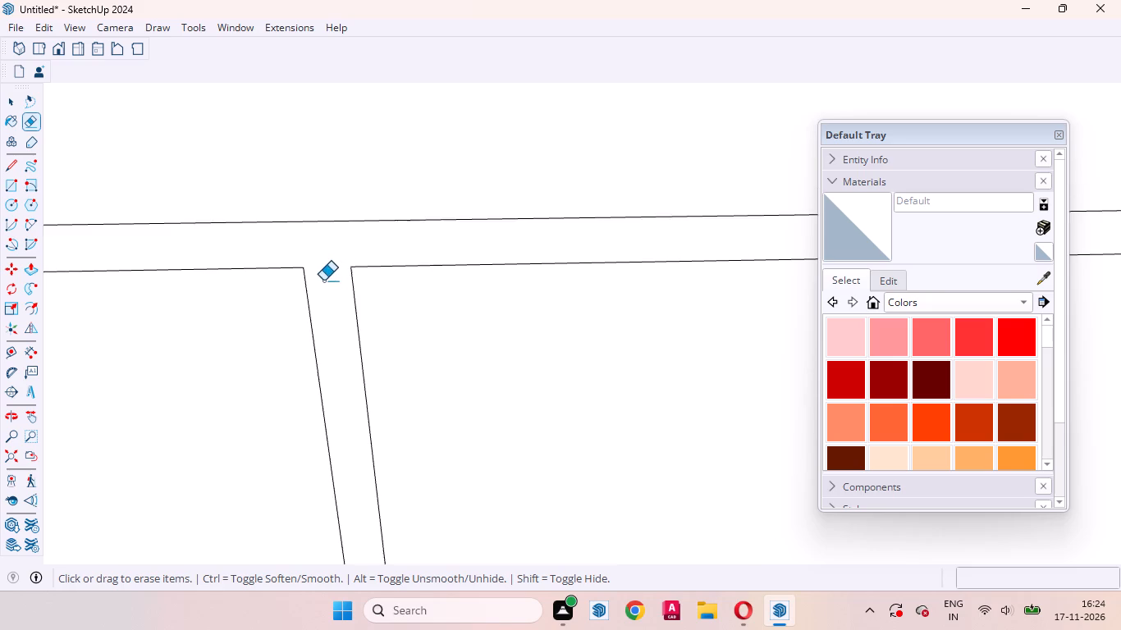
pyautogui.scroll(-20, 323, 281)
pyautogui.scroll(-5, 323, 281)
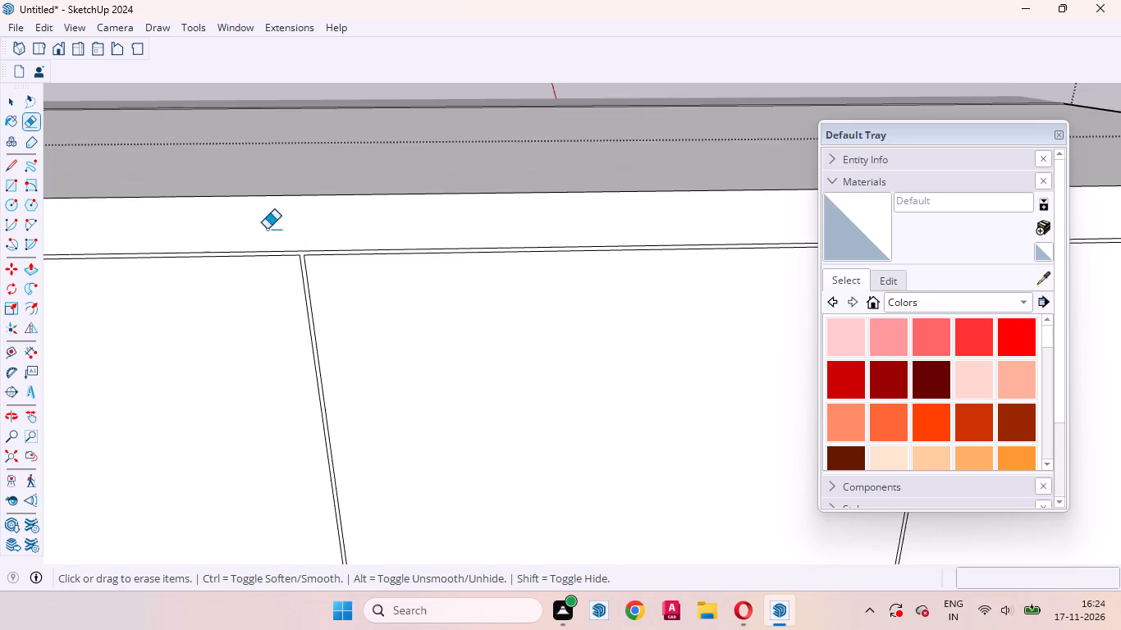
pyautogui.scroll(-10, 267, 229)
pyautogui.scroll(1, 244, 174)
pyautogui.scroll(-11, 244, 174)
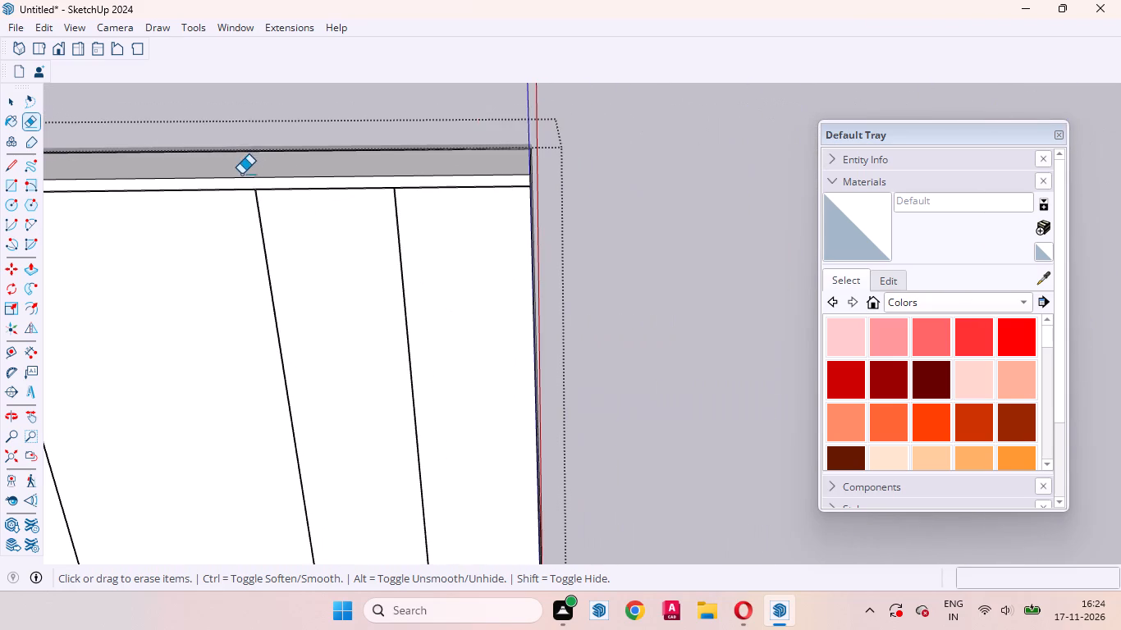
pyautogui.scroll(15, 387, 185)
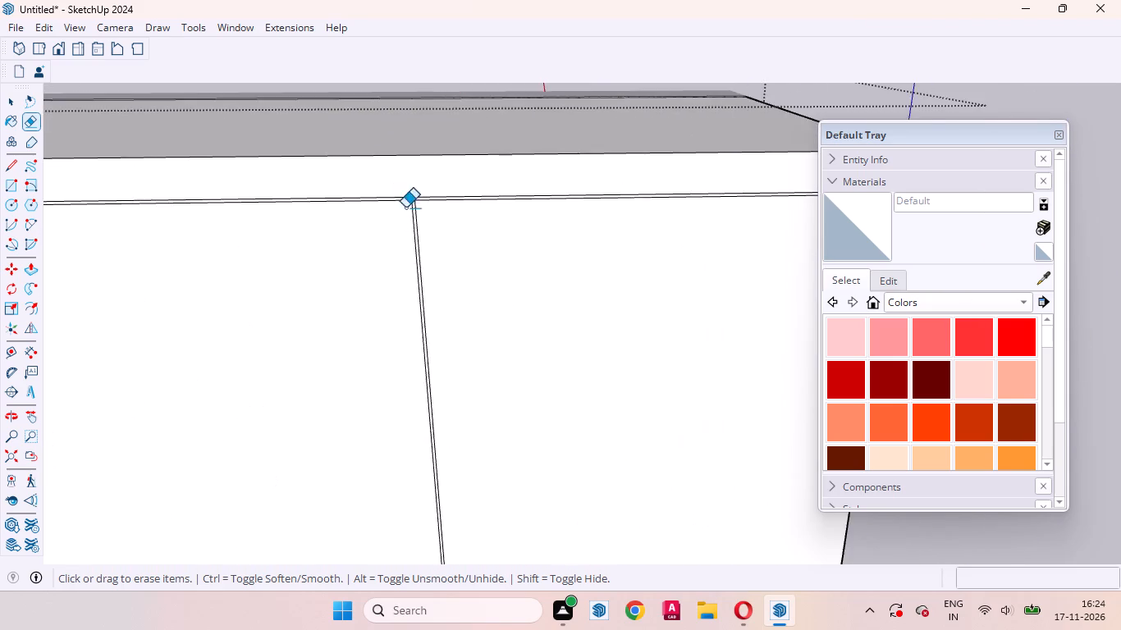
pyautogui.scroll(20, 405, 208)
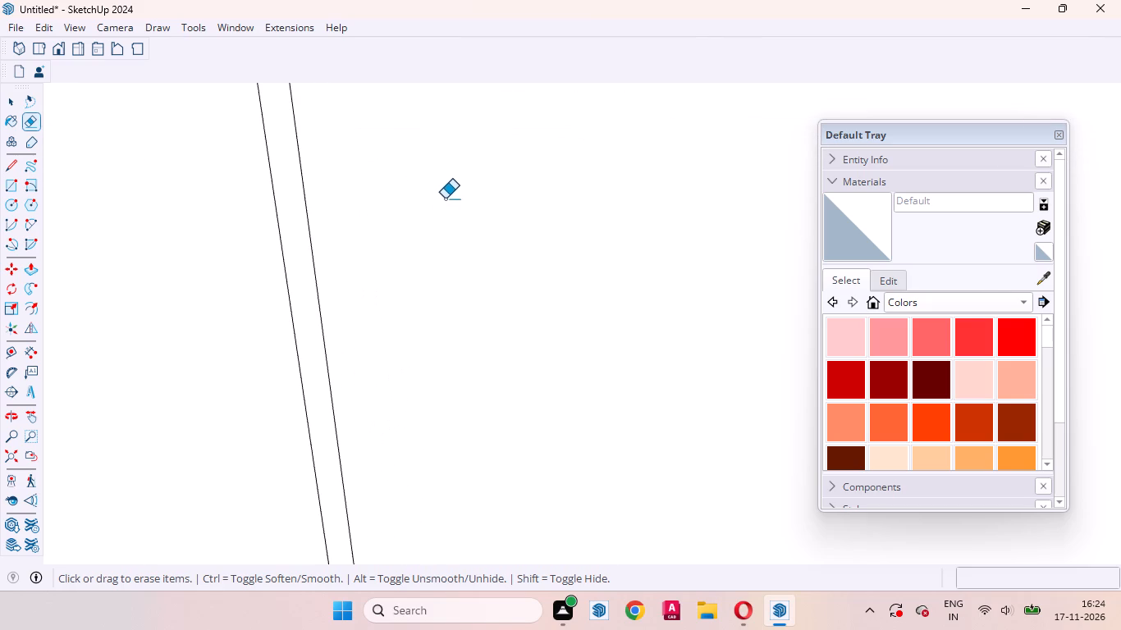
pyautogui.scroll(-4, 492, 285)
pyautogui.moveTo(323, 136); pyautogui.dragTo(354, 141)
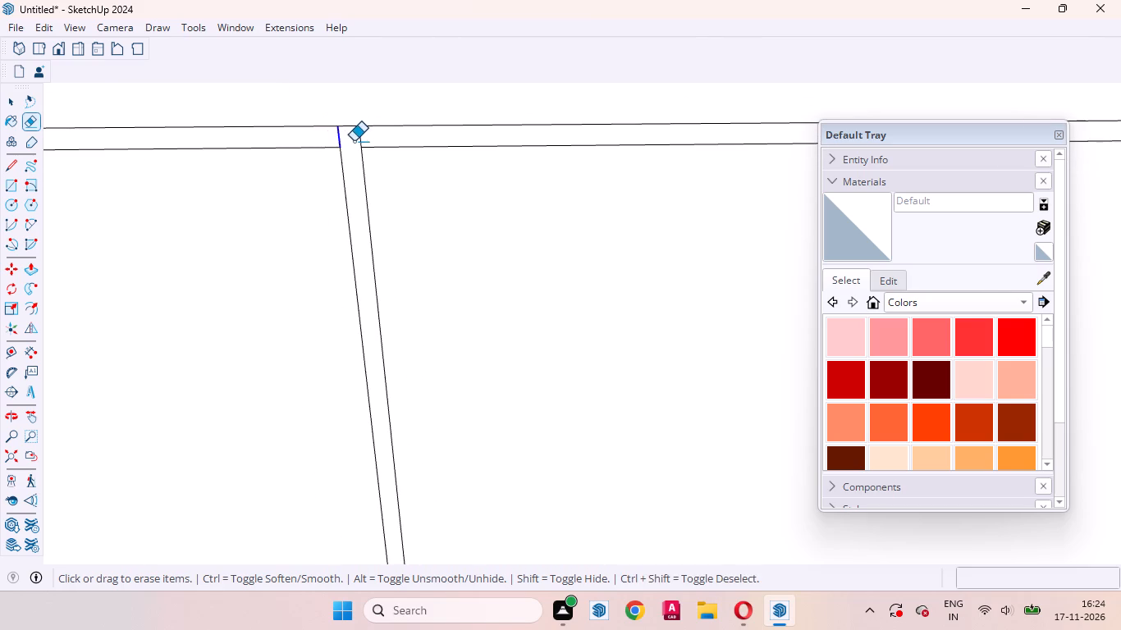
pyautogui.moveTo(354, 141); pyautogui.dragTo(366, 141)
pyautogui.press('space')
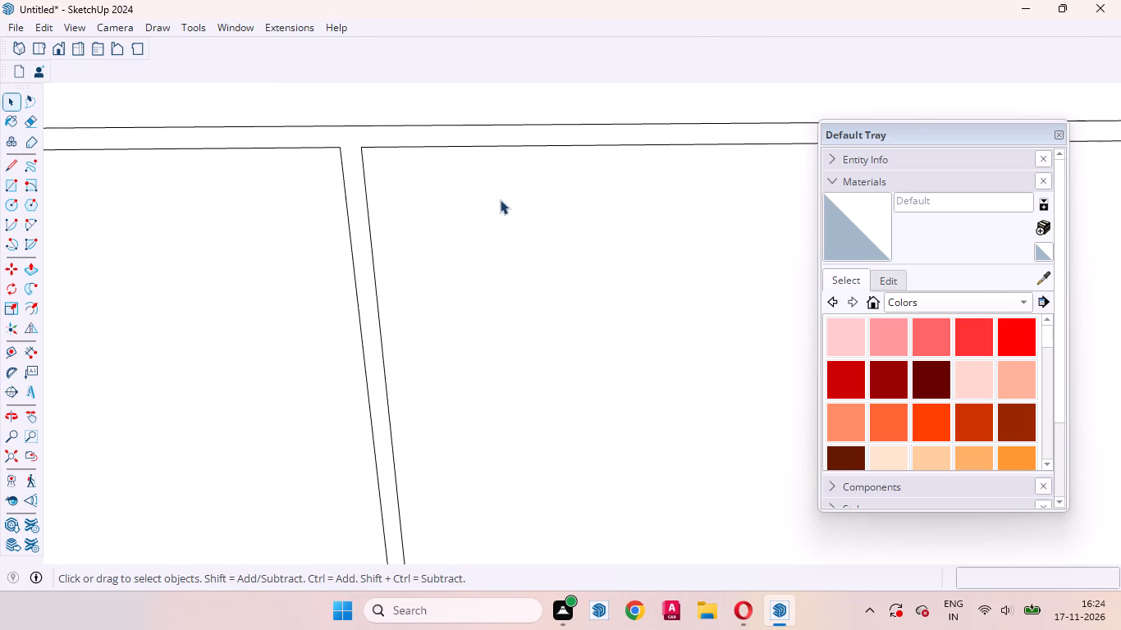
# Push the connected 3mm gap face between the panels and border strips 18mm into the wardrobe.
pyautogui.scroll(-8, 506, 210)
pyautogui.scroll(9, 426, 178)
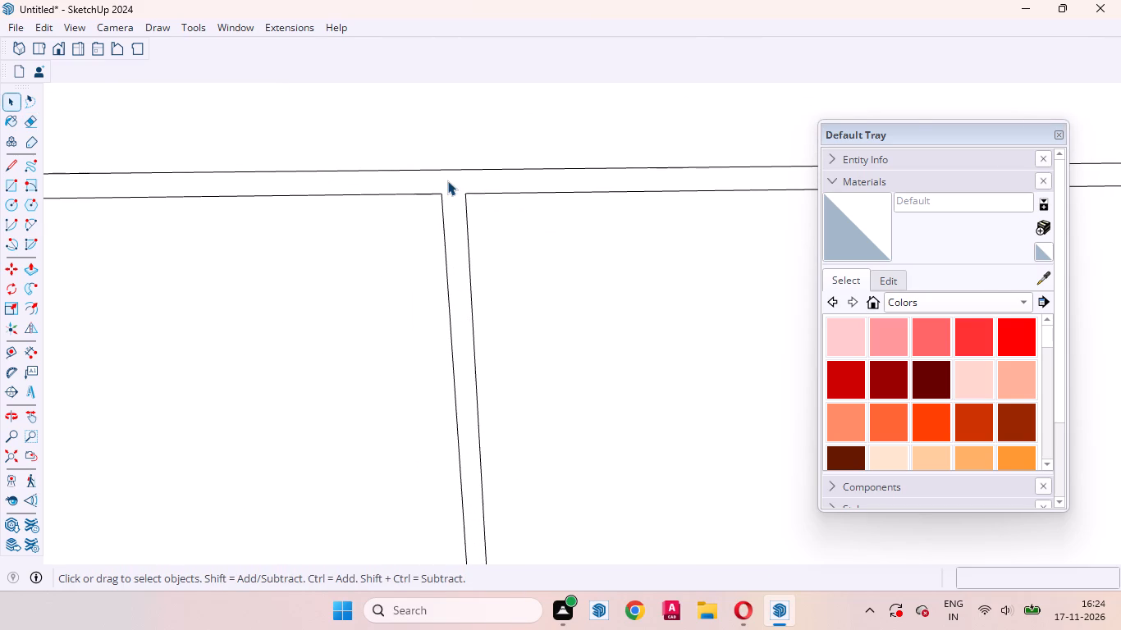
pyautogui.click(449, 186)
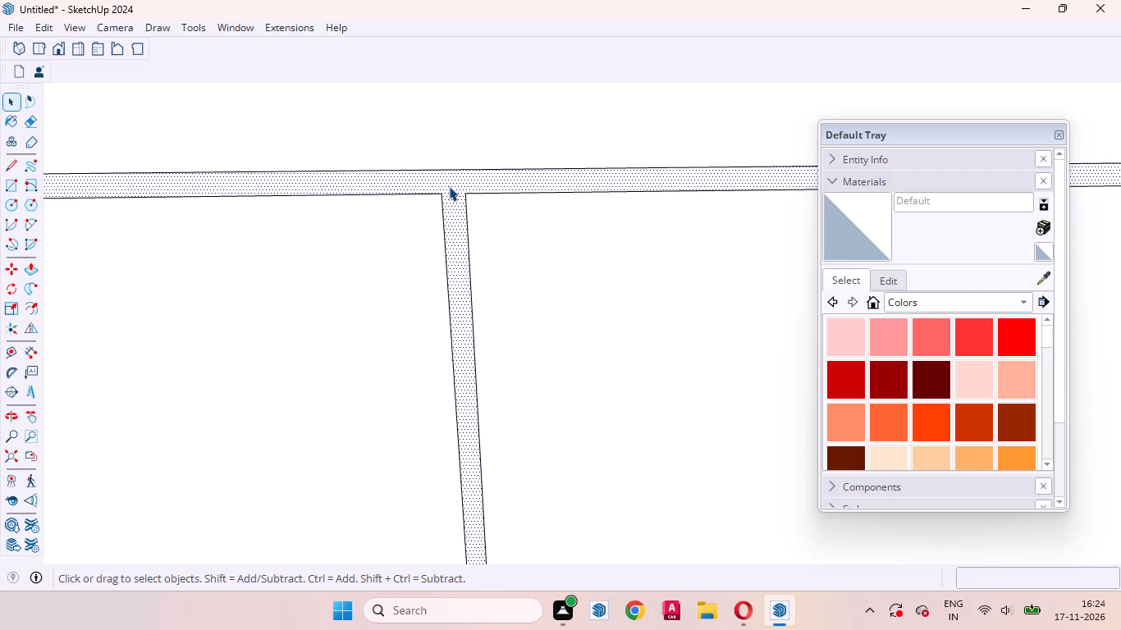
pyautogui.press('p')
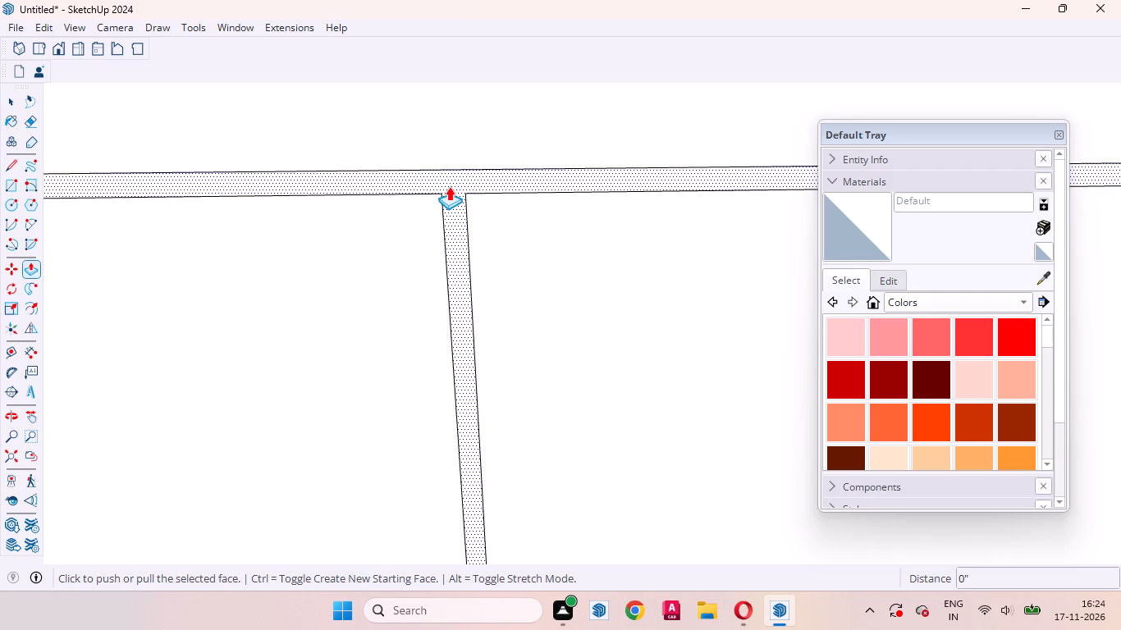
pyautogui.click(449, 186)
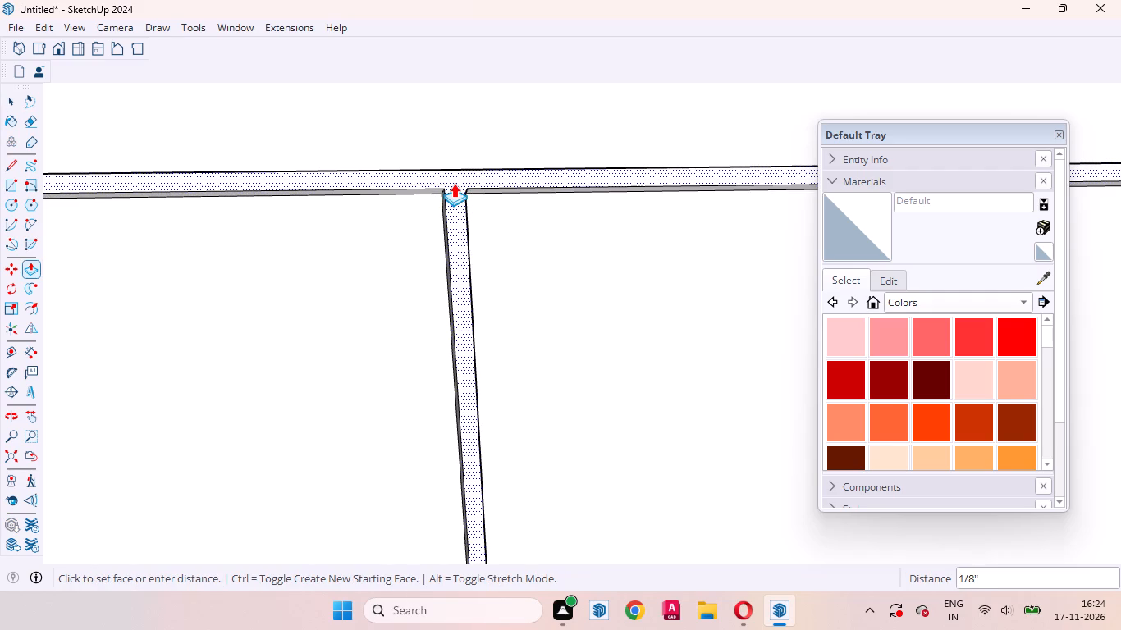
pyautogui.write('18mm')
pyautogui.press('Return')
pyautogui.press('space')
# Repeat the 18mm Push/Pull on the two panel faces nearest the wardrobe's open end.
pyautogui.scroll(-2, 495, 241)
pyautogui.scroll(1, 497, 243)
pyautogui.scroll(-8, 497, 243)
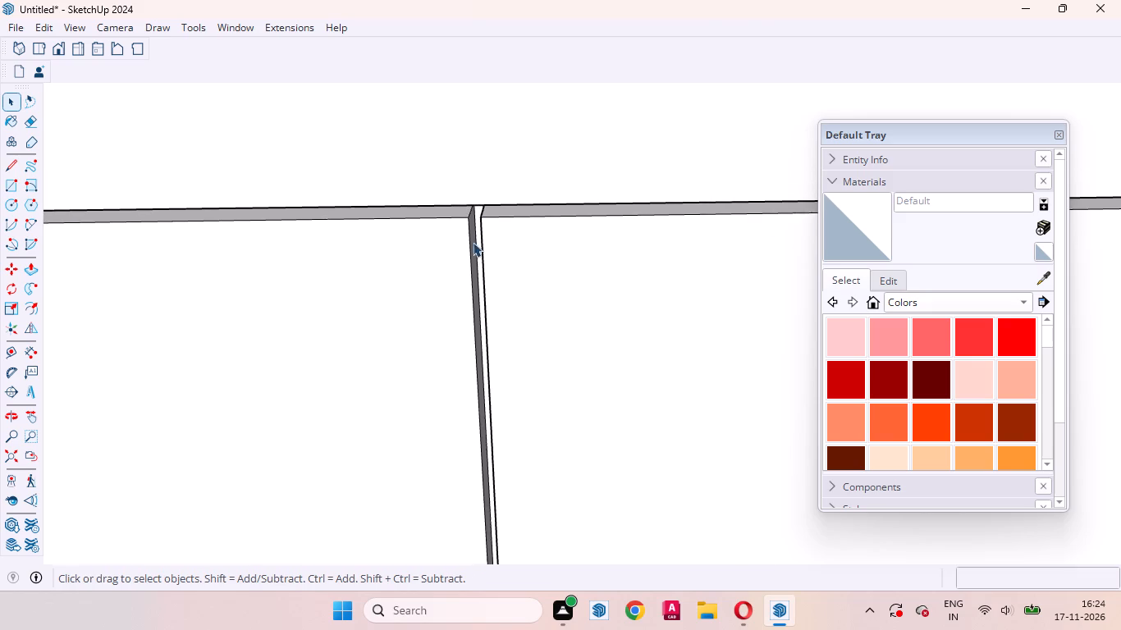
pyautogui.scroll(-9, 473, 242)
pyautogui.scroll(1, 432, 202)
pyautogui.scroll(-18, 432, 201)
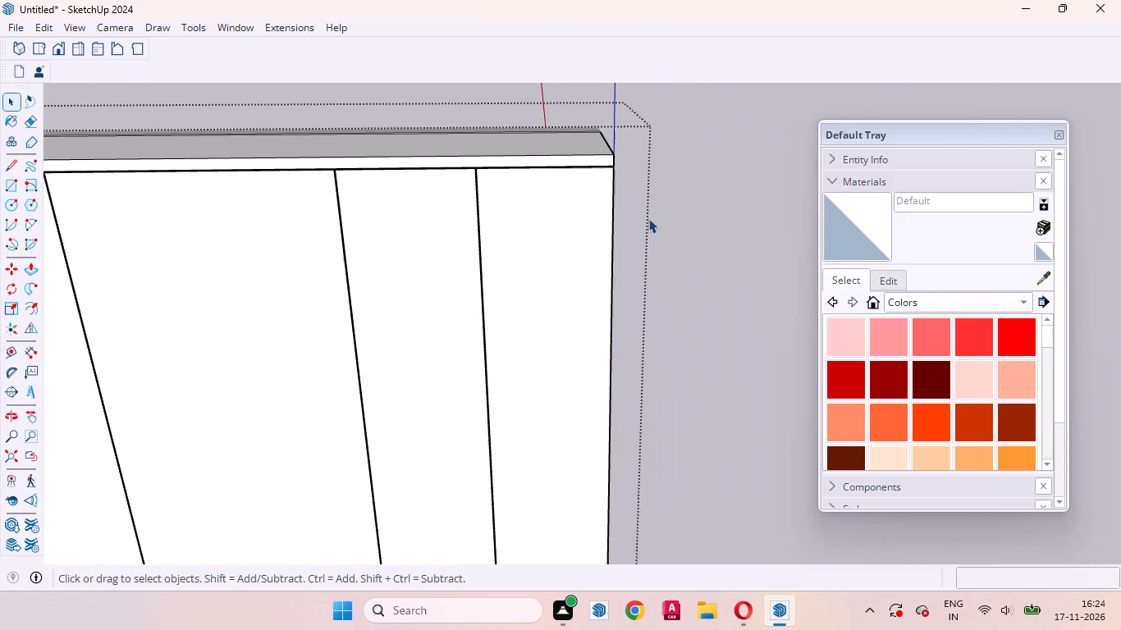
pyautogui.moveTo(637, 245); pyautogui.dragTo(368, 209, button='middle')
pyautogui.scroll(7, 519, 189)
pyautogui.click(540, 217)
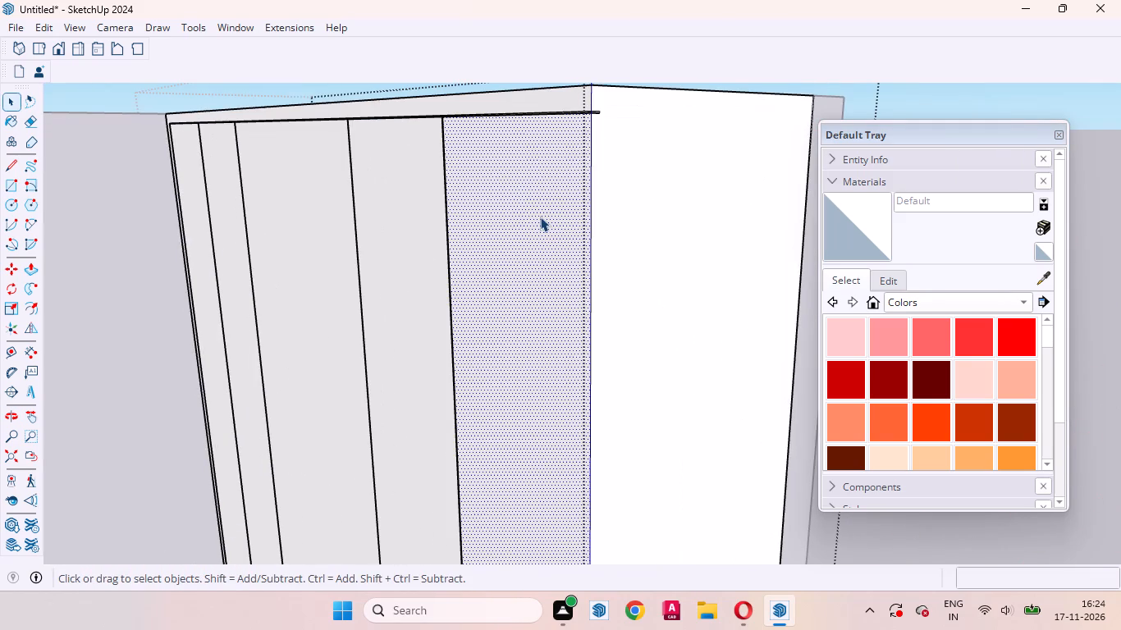
pyautogui.press('p')
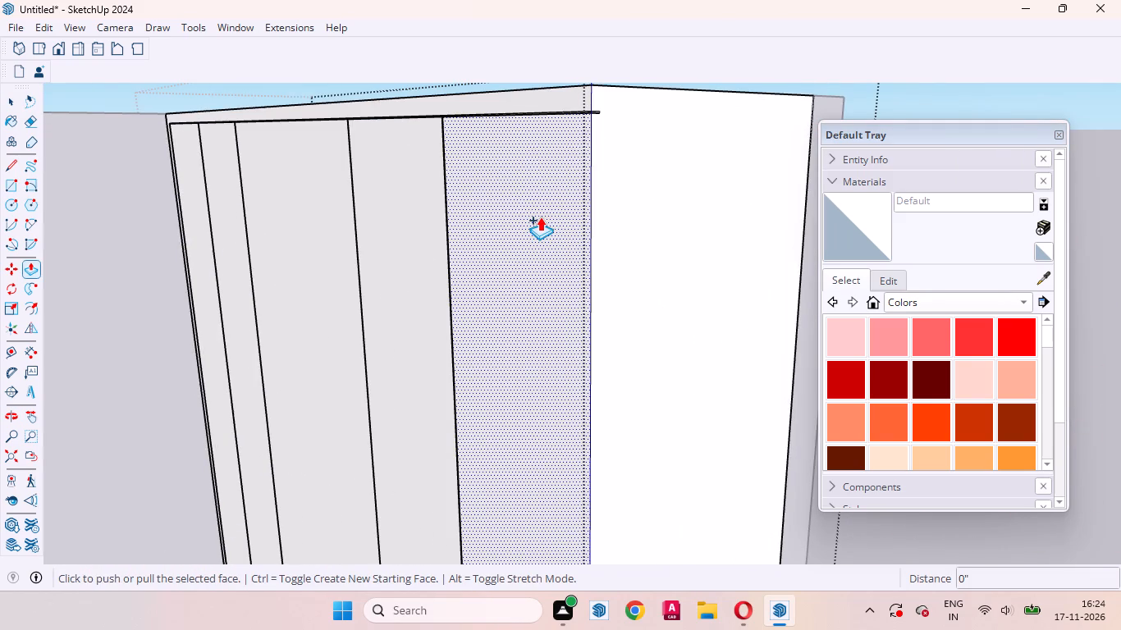
pyautogui.doubleClick(540, 217)
pyautogui.press('space')
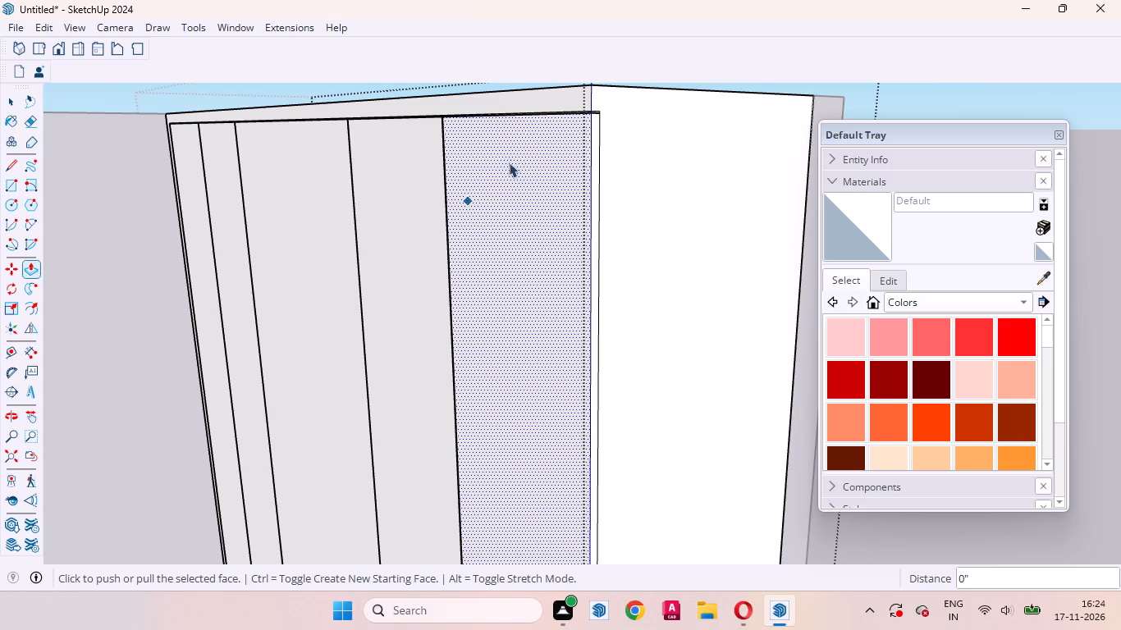
pyautogui.click(559, 104)
pyautogui.click(408, 234)
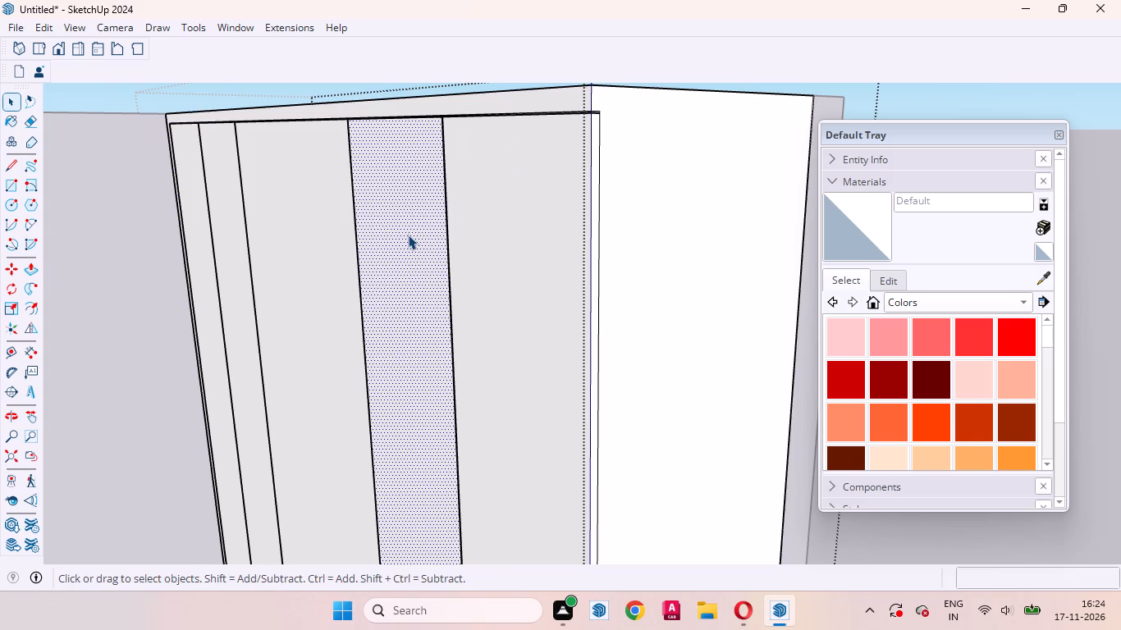
pyautogui.press('p')
pyautogui.doubleClick(408, 235)
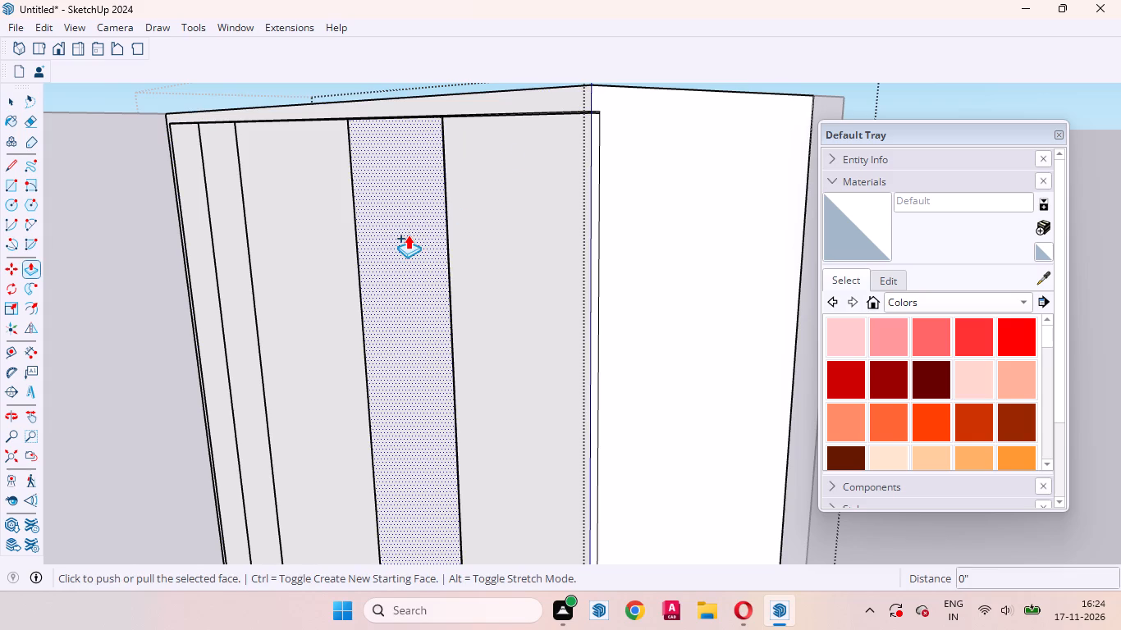
pyautogui.press('space')
# Repeat the 18mm Push/Pull on the border strip face along the wardrobe's top and wall side.
pyautogui.click(323, 272)
pyautogui.scroll(-4, 574, 253)
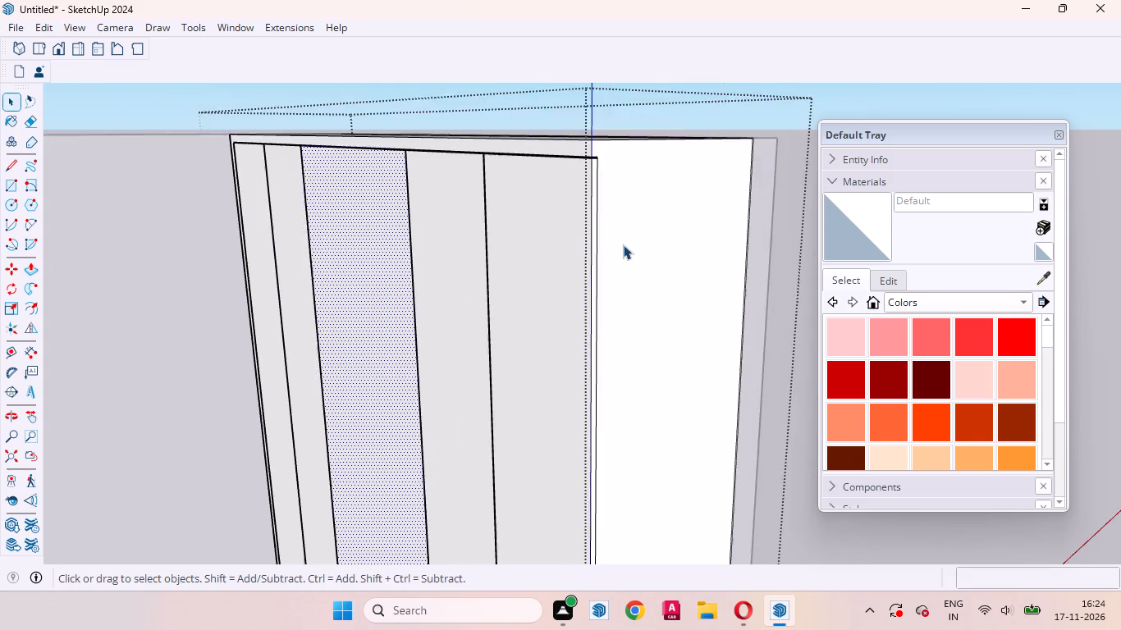
pyautogui.scroll(-4, 623, 244)
pyautogui.moveTo(403, 288); pyautogui.dragTo(606, 327, button='middle')
pyautogui.scroll(-12, 437, 222)
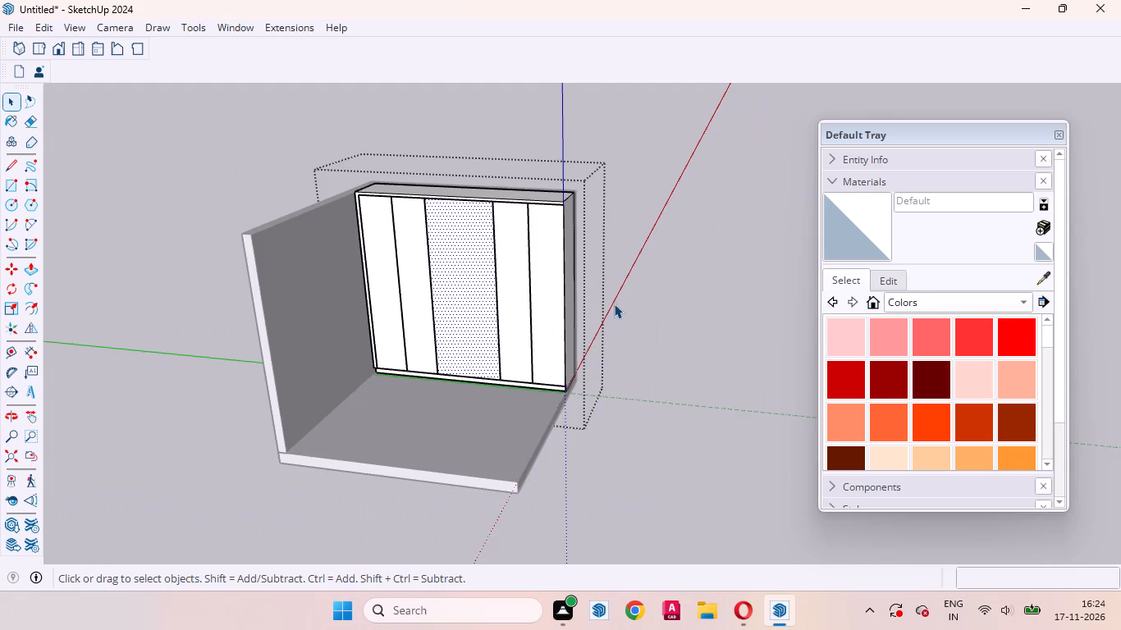
pyautogui.scroll(13, 538, 185)
pyautogui.moveTo(586, 265); pyautogui.dragTo(495, 266, button='middle')
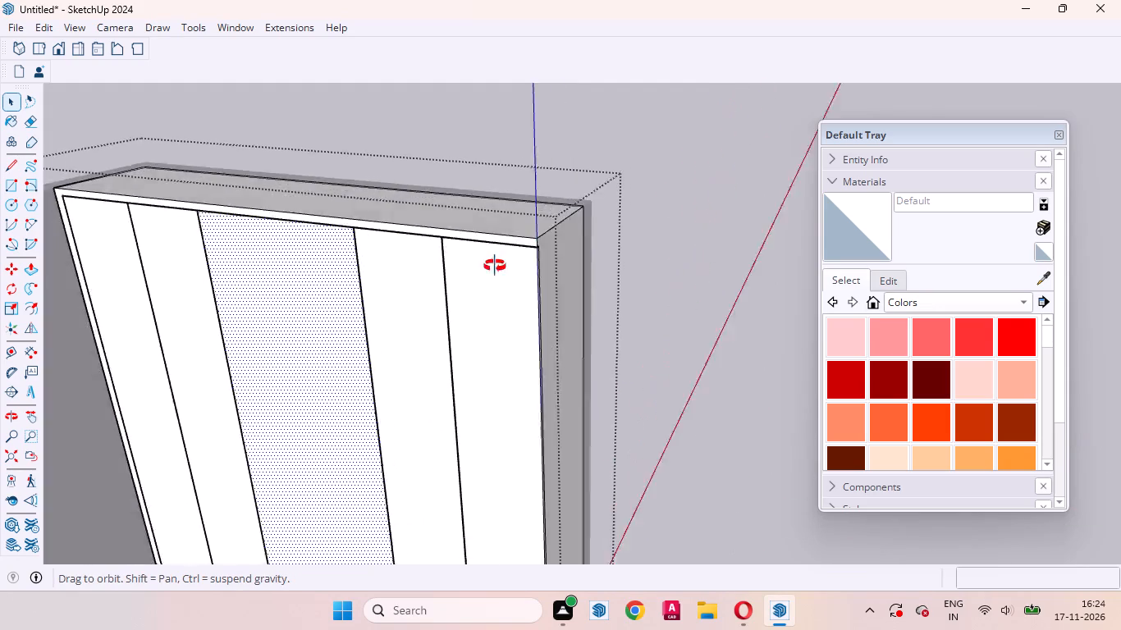
pyautogui.moveTo(495, 266); pyautogui.dragTo(332, 226, button='middle')
pyautogui.scroll(15, 376, 175)
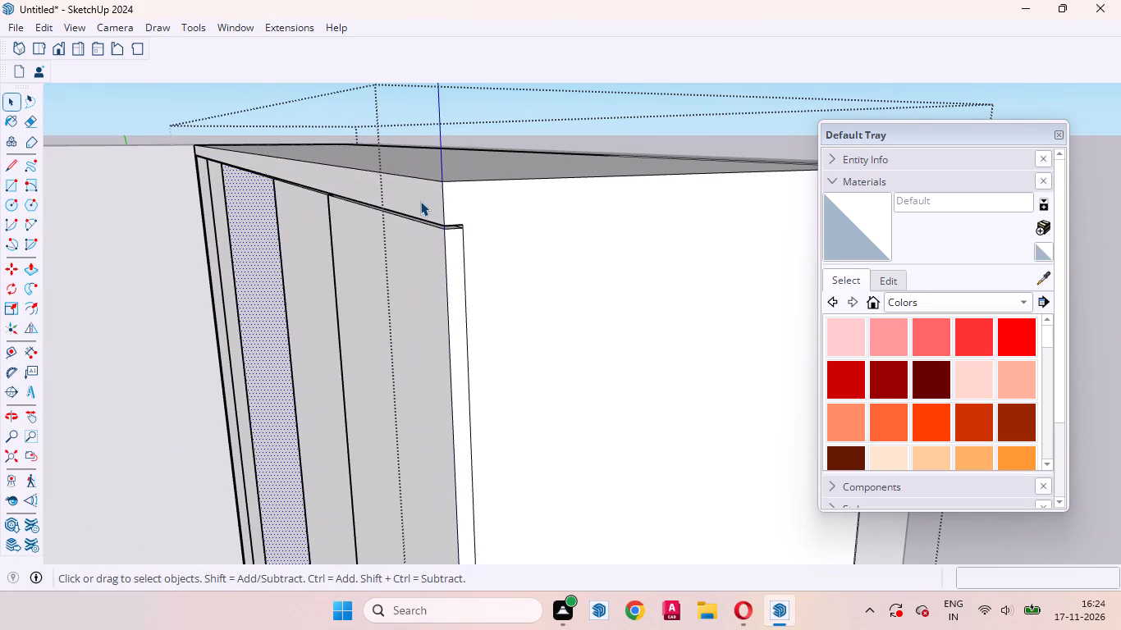
pyautogui.click(420, 201)
pyautogui.press('p')
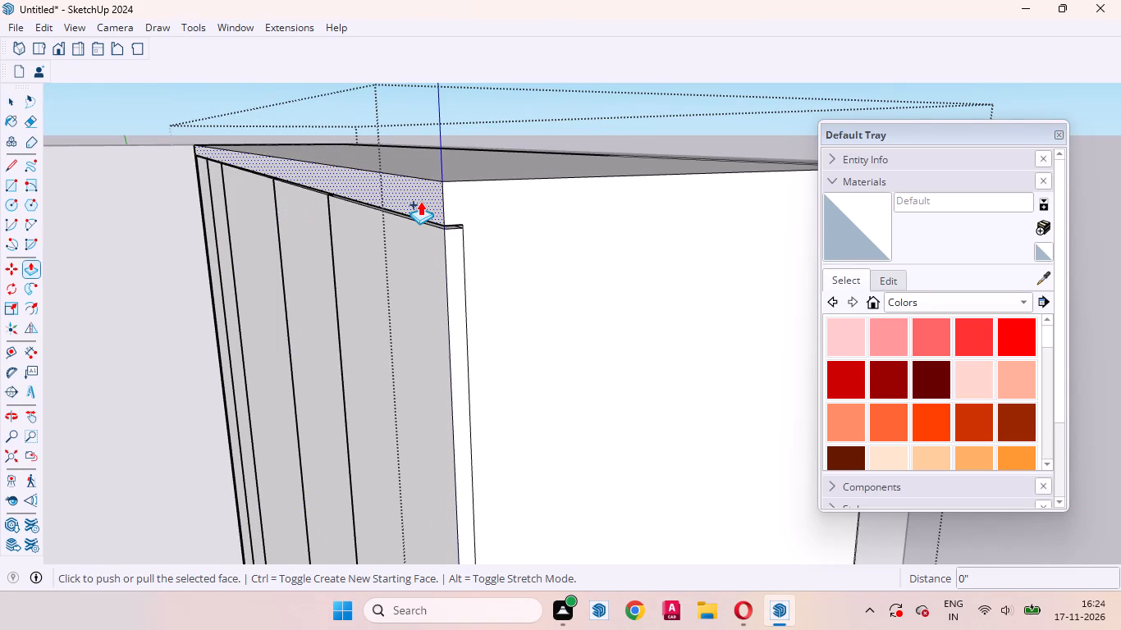
pyautogui.doubleClick(420, 201)
pyautogui.press('space')
# Offset the outline of the wide middle panel 18mm inward.
pyautogui.moveTo(418, 262); pyautogui.dragTo(723, 253, button='middle')
pyautogui.scroll(-3, 446, 185)
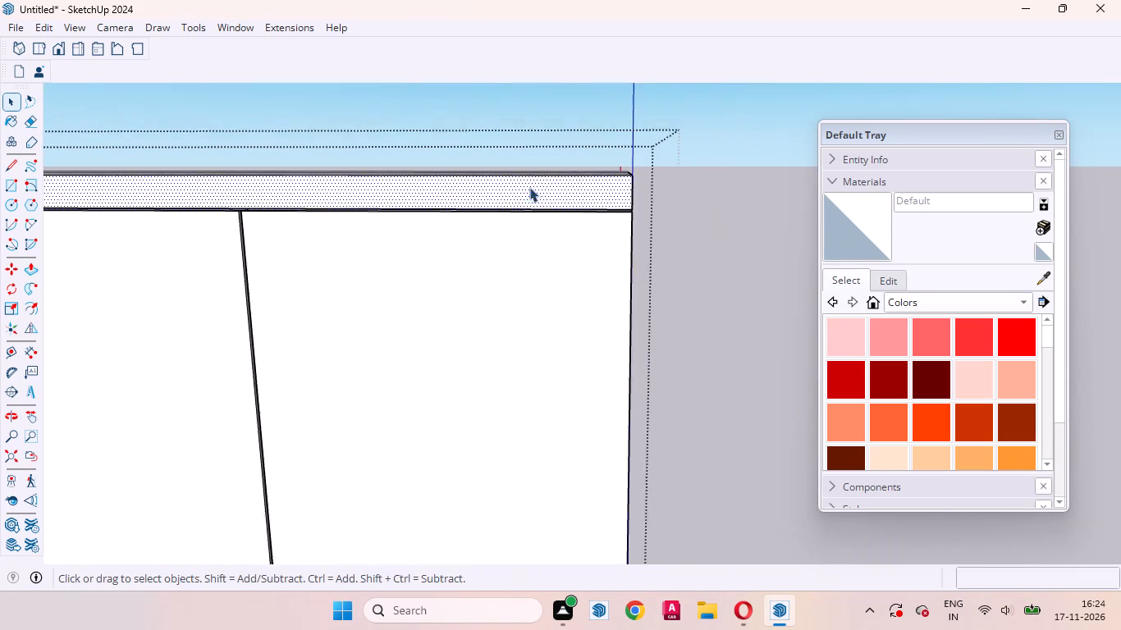
pyautogui.scroll(-17, 529, 187)
pyautogui.scroll(1, 678, 249)
pyautogui.scroll(-2, 695, 253)
pyautogui.scroll(2, 80, 208)
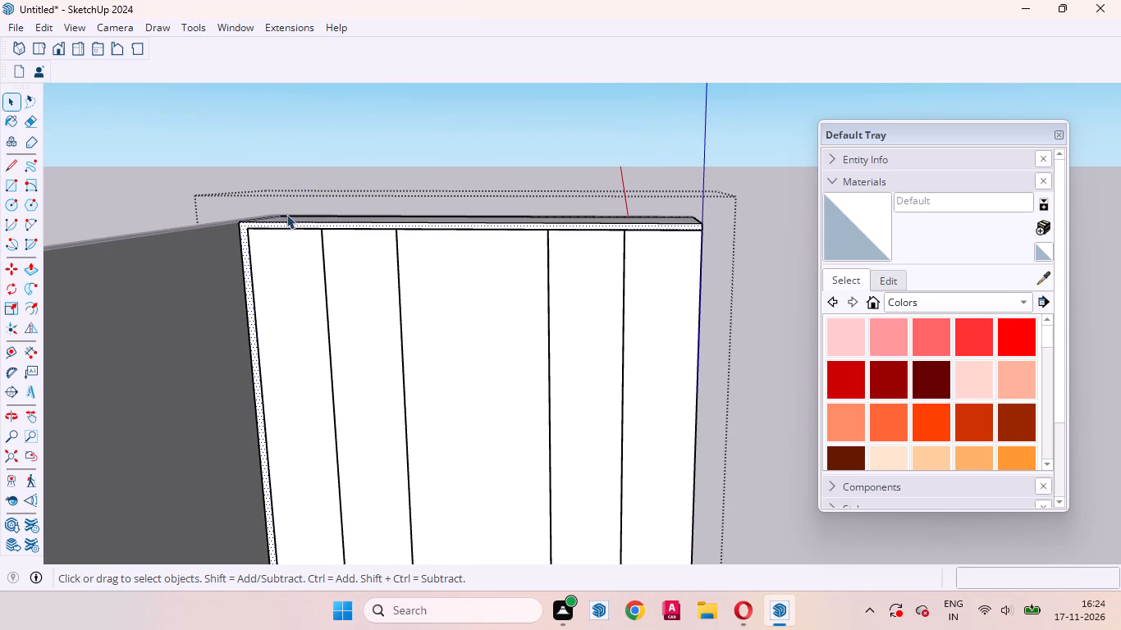
pyautogui.scroll(-3, 258, 207)
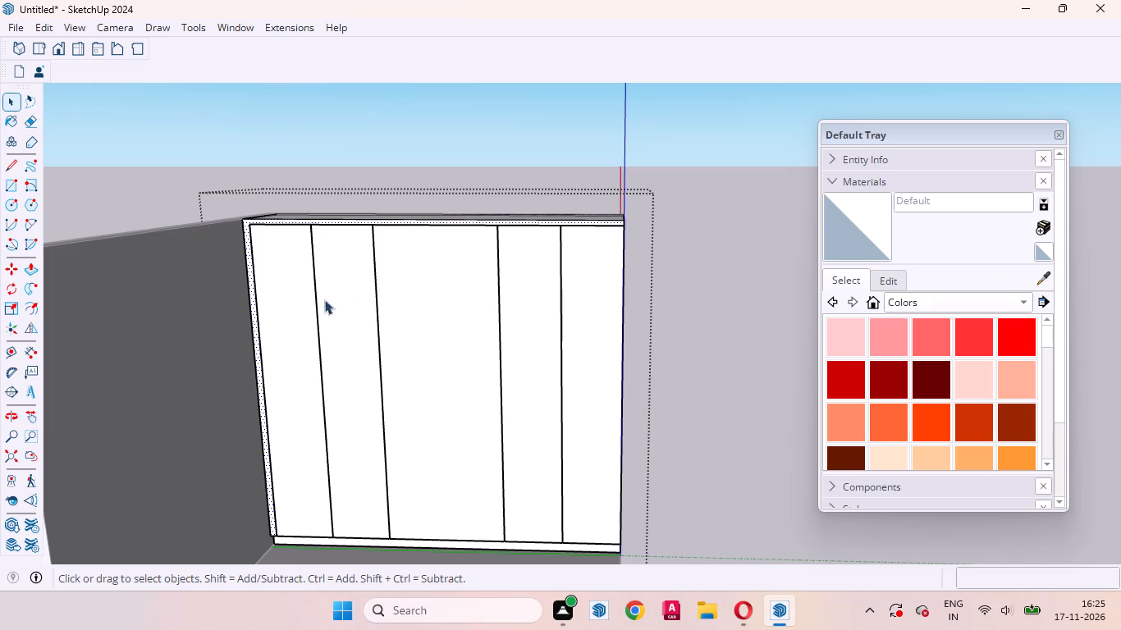
pyautogui.click(426, 324)
pyautogui.scroll(1, 407, 252)
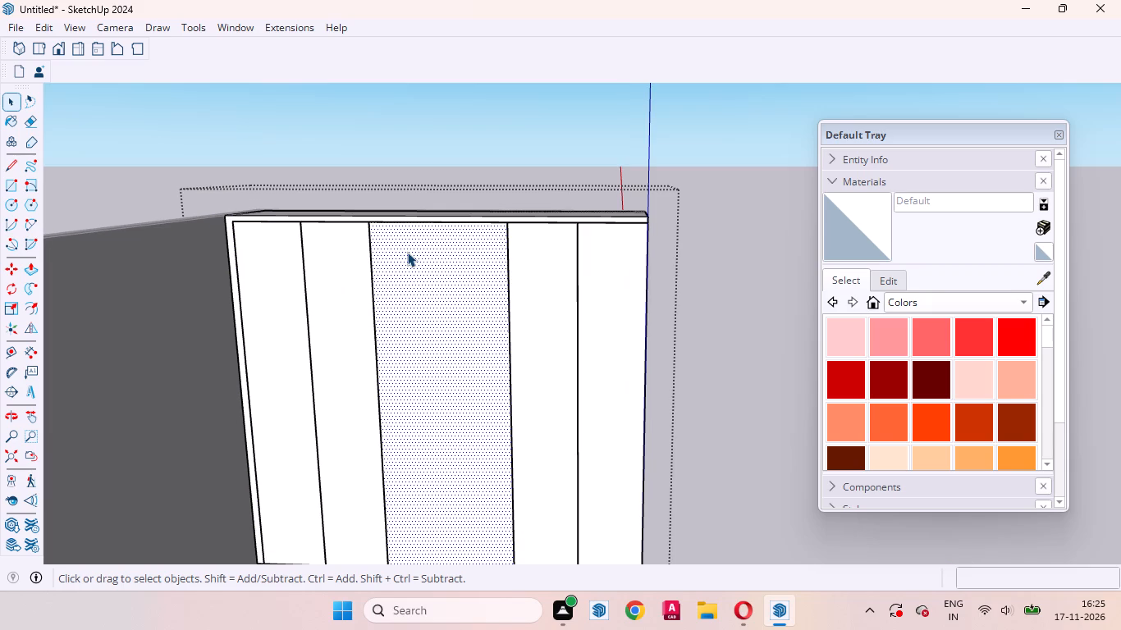
pyautogui.press('f')
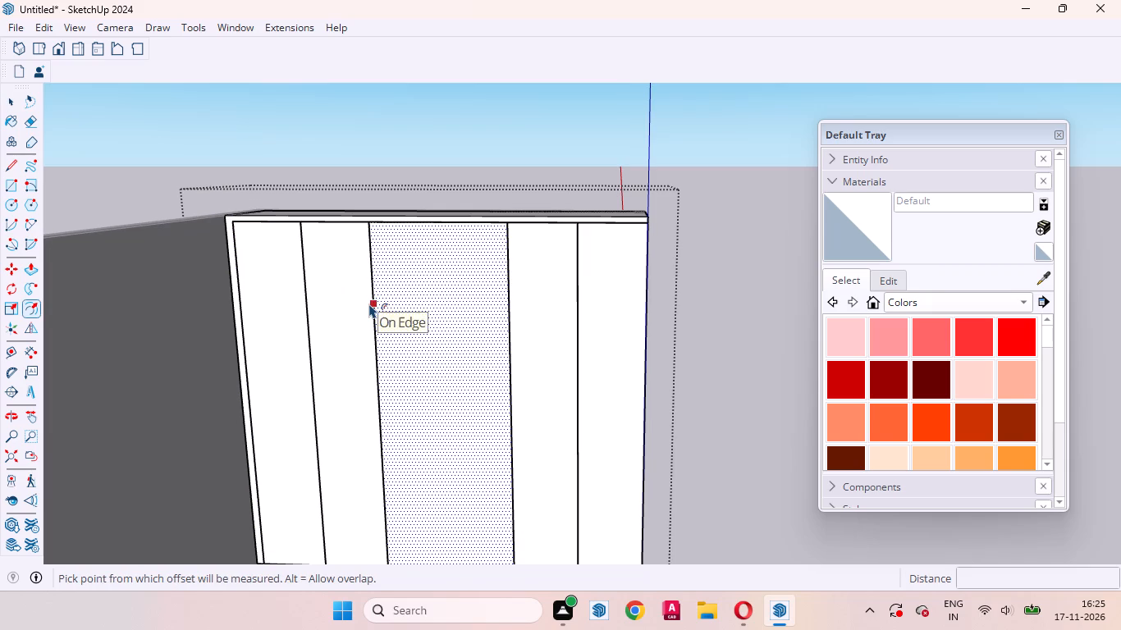
pyautogui.click(369, 304)
pyautogui.write('18mm')
pyautogui.press('Return')
pyautogui.press('space')
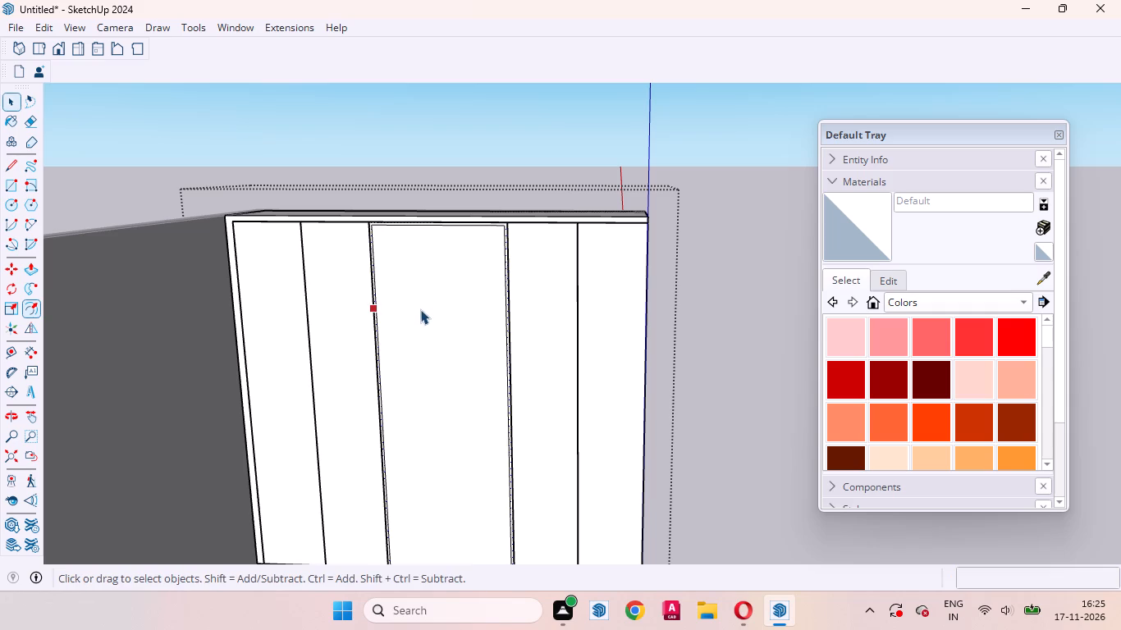
# Push the inner face of the wide middle panel 580mm into the wardrobe.
pyautogui.click(432, 301)
pyautogui.scroll(19, 361, 212)
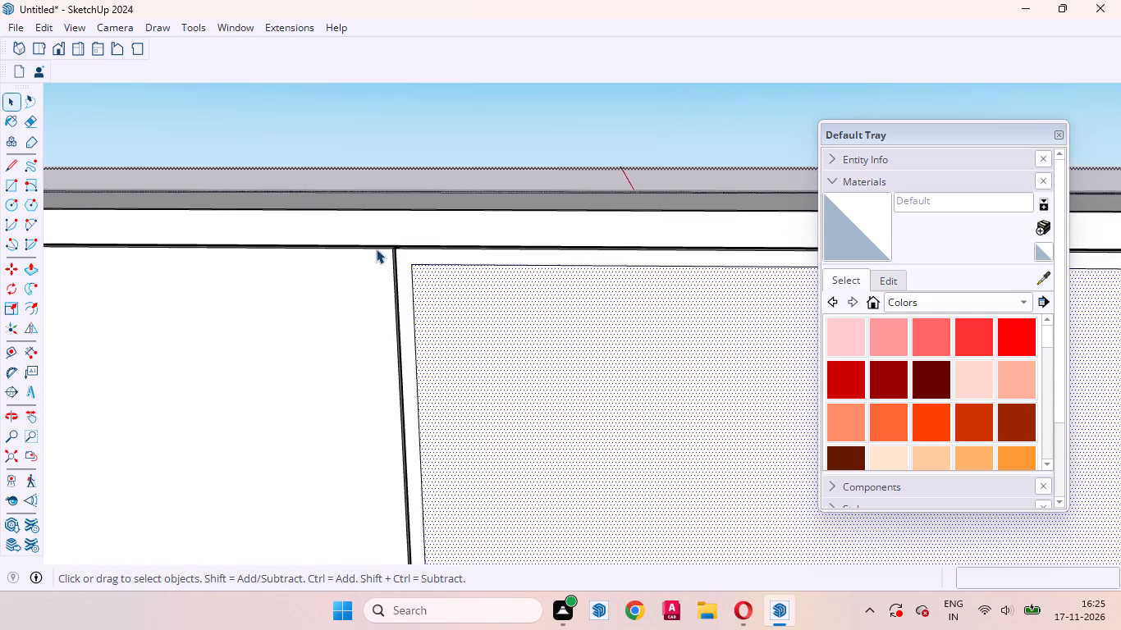
pyautogui.scroll(7, 376, 249)
pyautogui.moveTo(419, 263); pyautogui.dragTo(386, 221, button='middle')
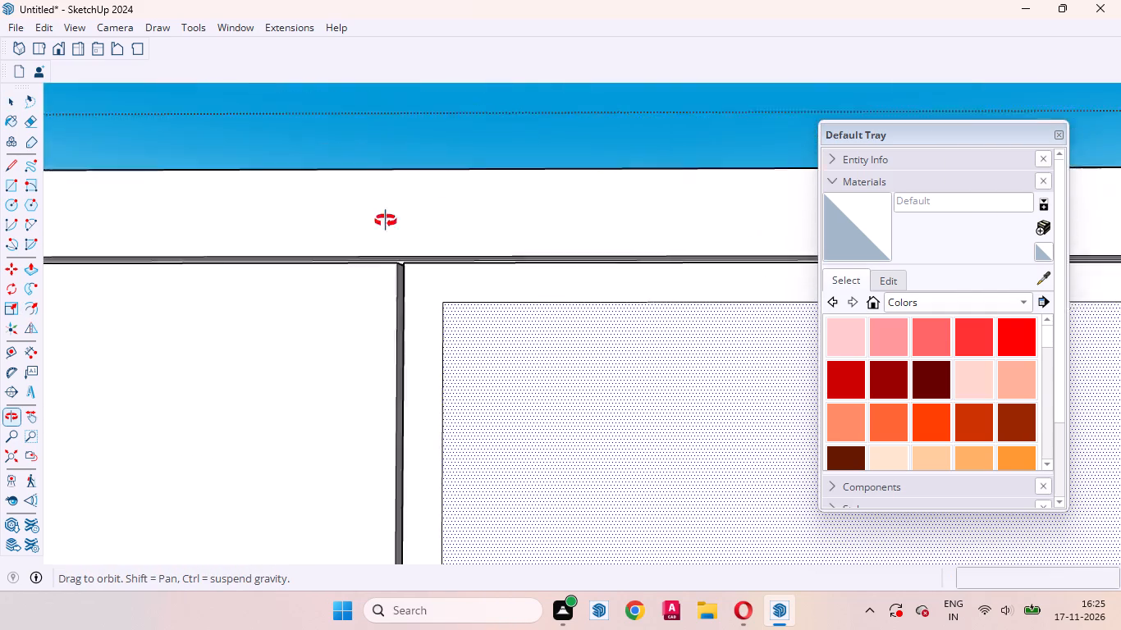
pyautogui.moveTo(386, 221); pyautogui.dragTo(372, 244, button='middle')
pyautogui.scroll(-1, 404, 236)
pyautogui.scroll(1, 404, 236)
pyautogui.scroll(-20, 404, 236)
pyautogui.scroll(-3, 404, 236)
pyautogui.scroll(1, 404, 221)
pyautogui.scroll(-2, 404, 221)
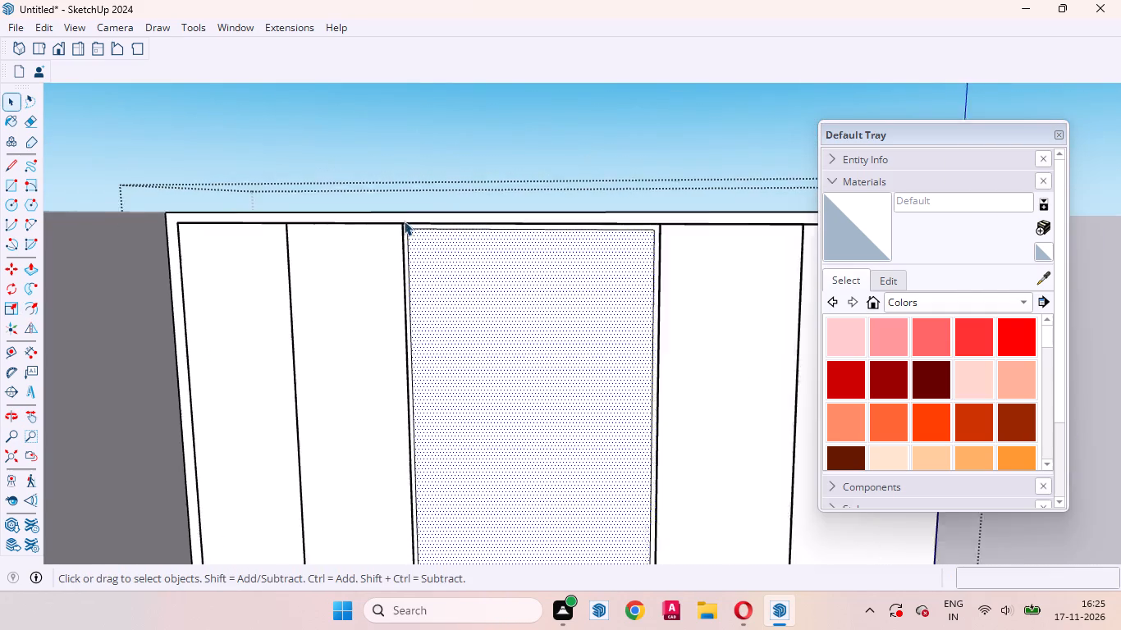
pyautogui.scroll(-15, 466, 278)
pyautogui.scroll(4, 468, 385)
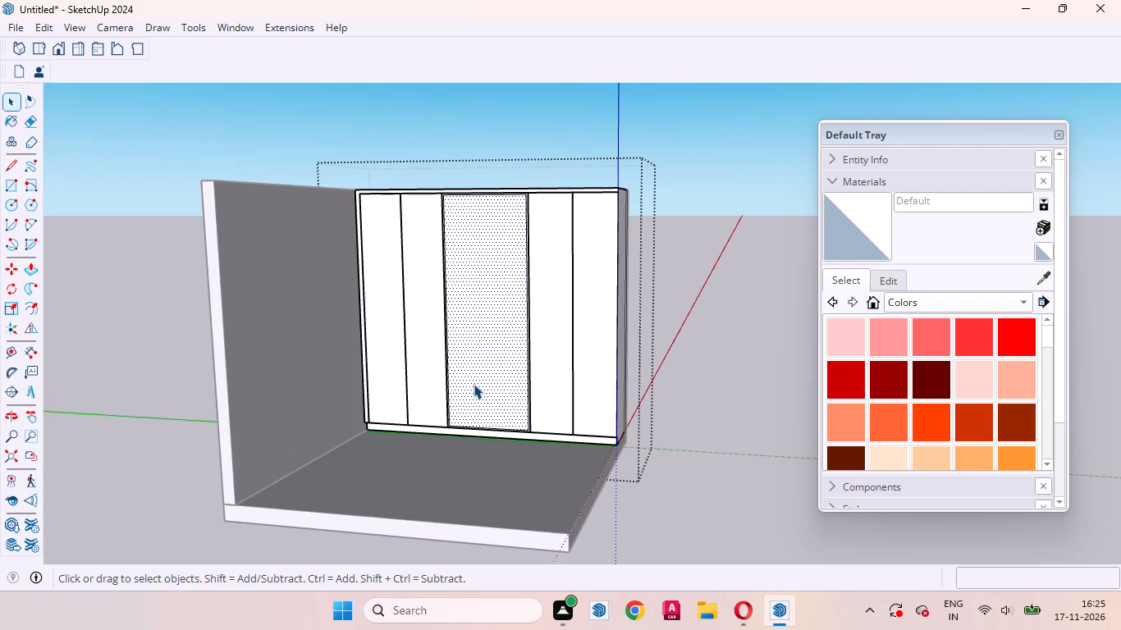
pyautogui.press('p')
pyautogui.click(474, 384)
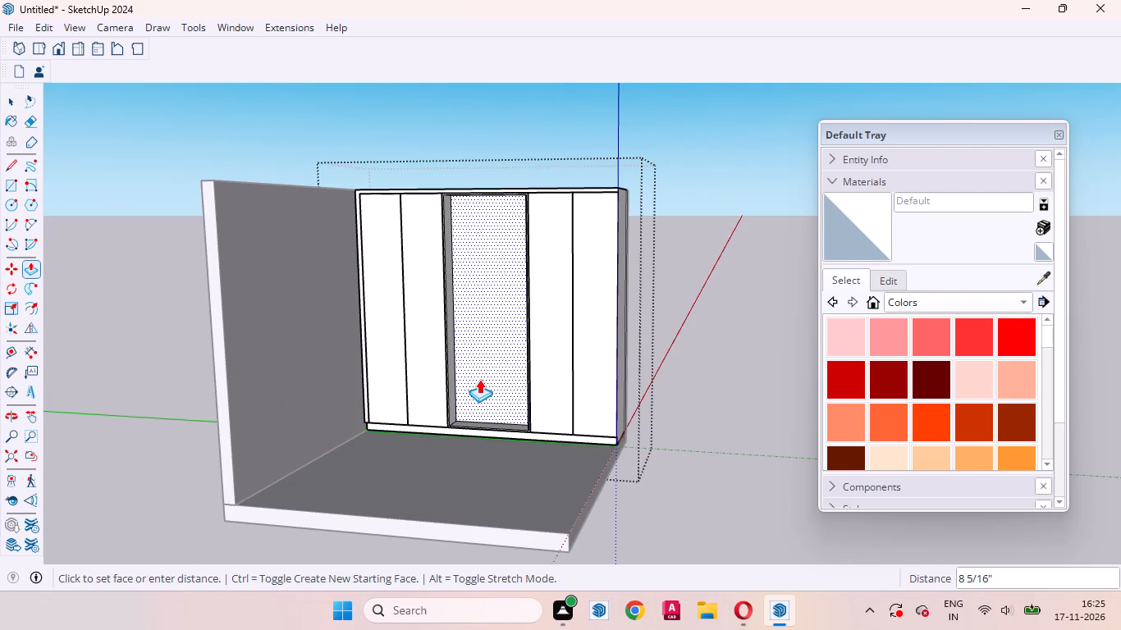
pyautogui.write('580mm')
pyautogui.press('Return')
pyautogui.press('space')
# Push/Pull the thin frame face around the middle recess 18mm into the wardrobe.
pyautogui.moveTo(485, 344); pyautogui.dragTo(502, 477, button='middle')
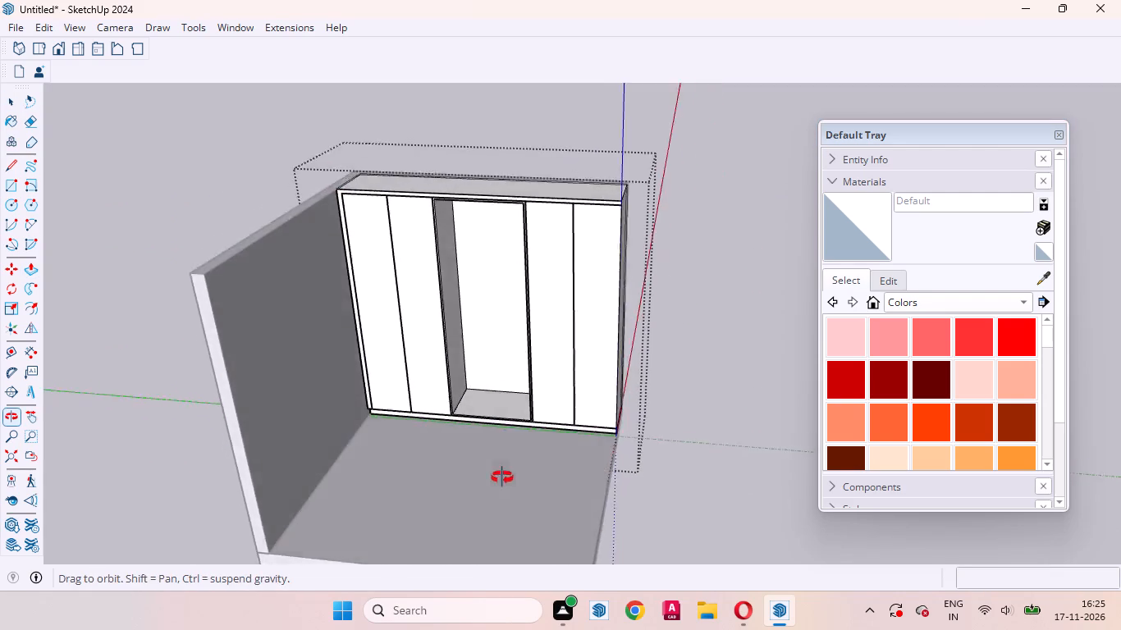
pyautogui.moveTo(502, 477); pyautogui.dragTo(435, 551, button='middle')
pyautogui.scroll(20, 451, 329)
pyautogui.scroll(6, 451, 329)
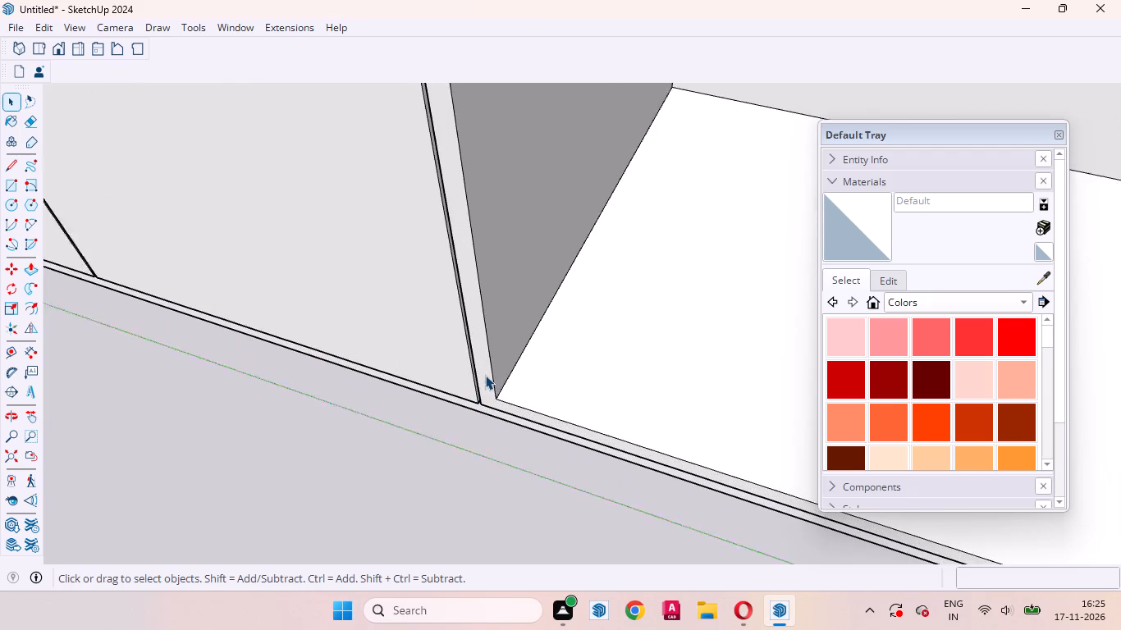
pyautogui.scroll(3, 485, 375)
pyautogui.click(485, 354)
pyautogui.press('p')
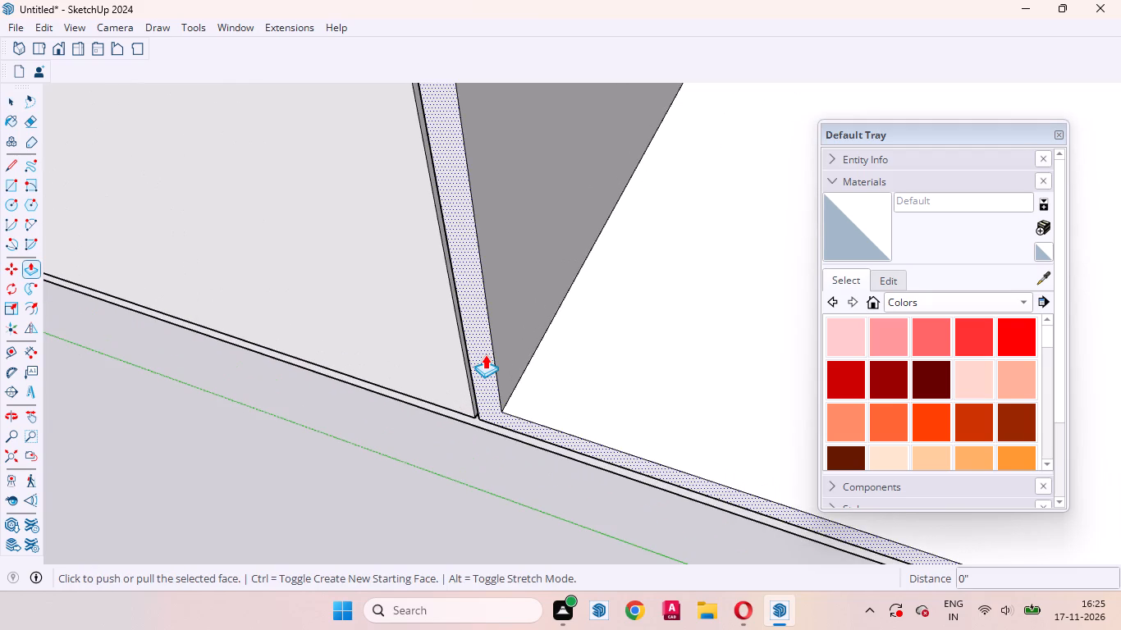
pyautogui.click(485, 354)
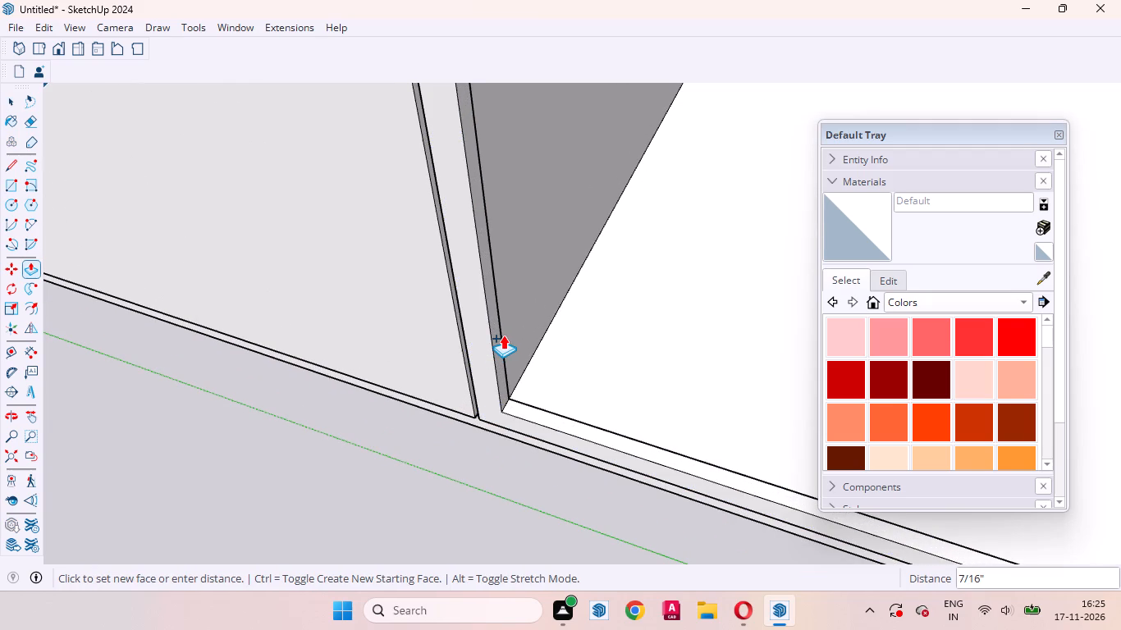
pyautogui.write('18mm')
pyautogui.press('Return')
pyautogui.press('space')
# Select the floor face inside the wardrobe's middle recess.
pyautogui.click(565, 350)
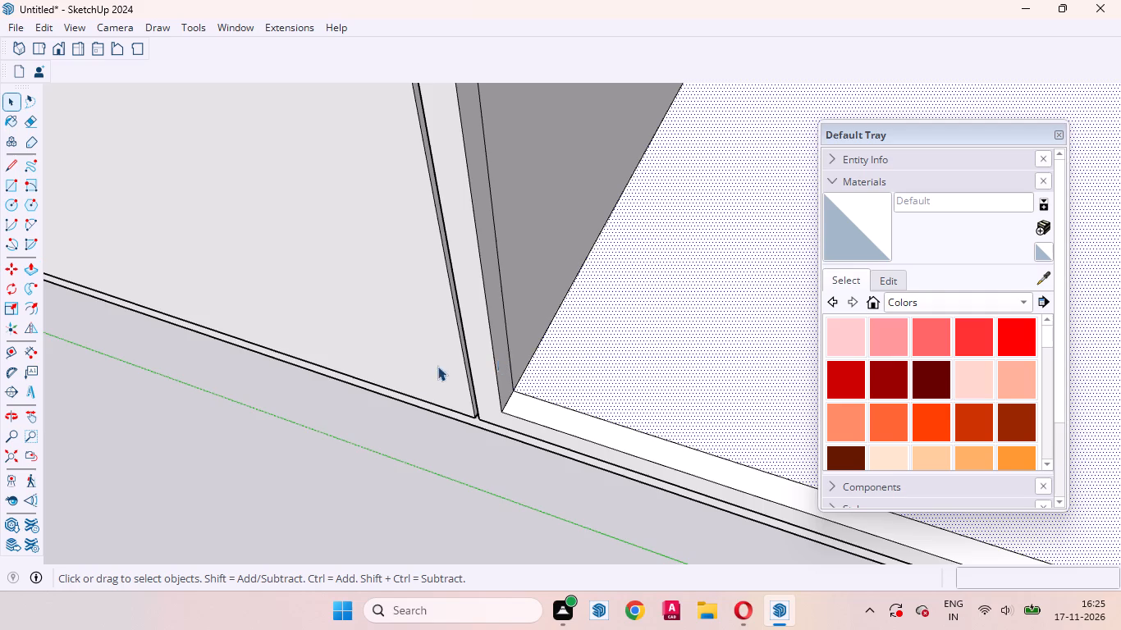
pyautogui.scroll(-20, 421, 382)
pyautogui.scroll(-9, 421, 382)
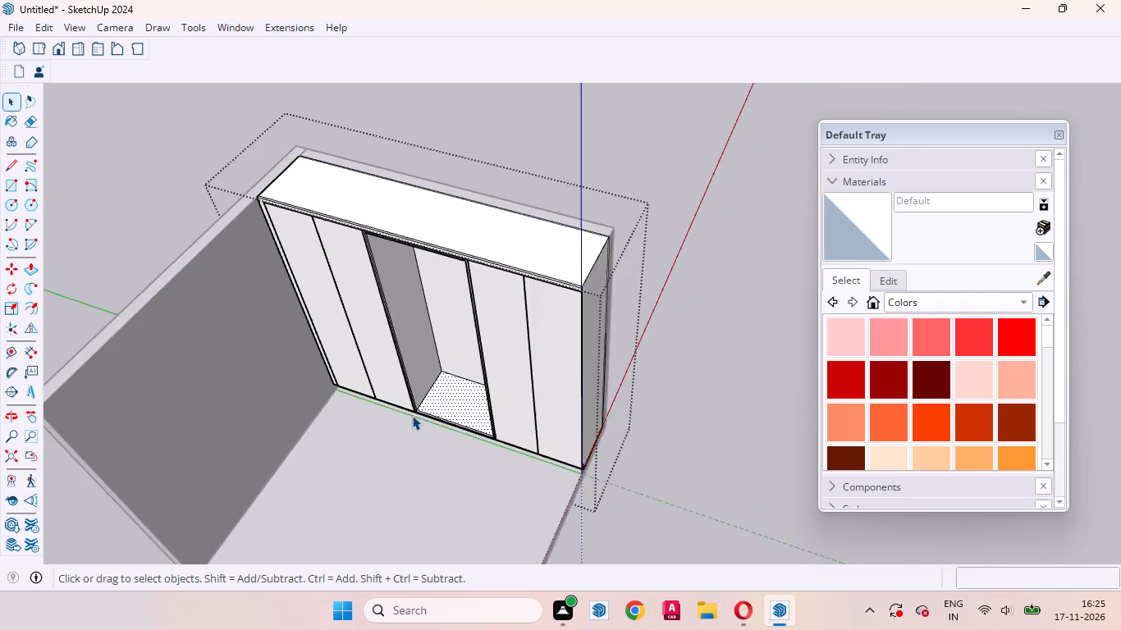
pyautogui.moveTo(410, 417); pyautogui.dragTo(501, 337, button='middle')
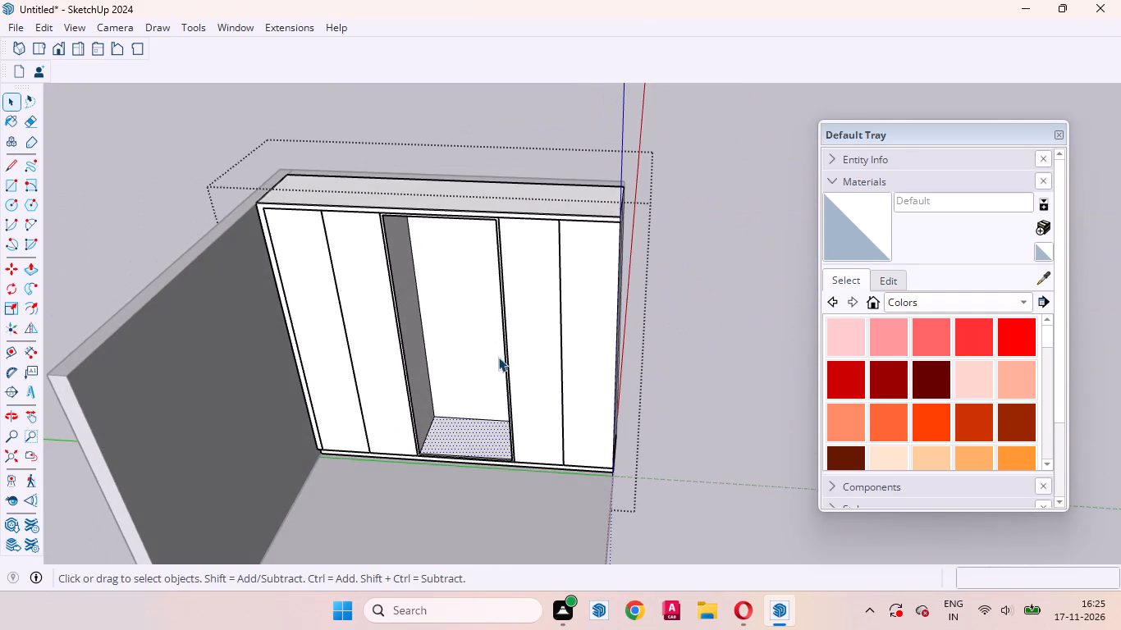
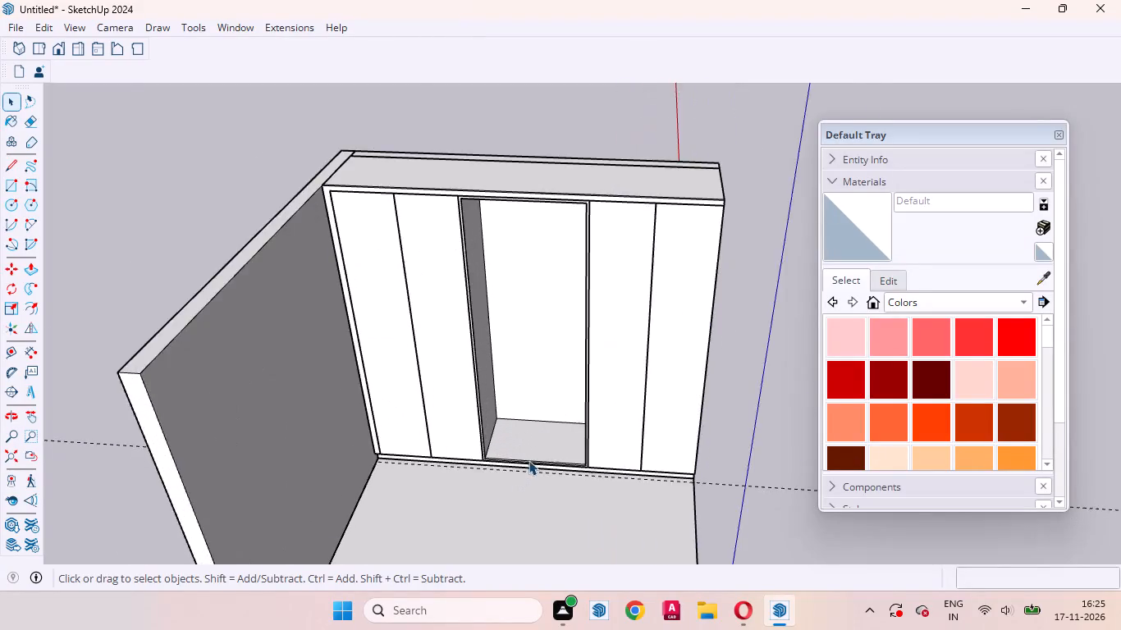
# Copy the floor face of the wardrobe's middle recess 15" straight up as a shelf surface.
pyautogui.click(521, 440)
pyautogui.doubleClick(519, 433)
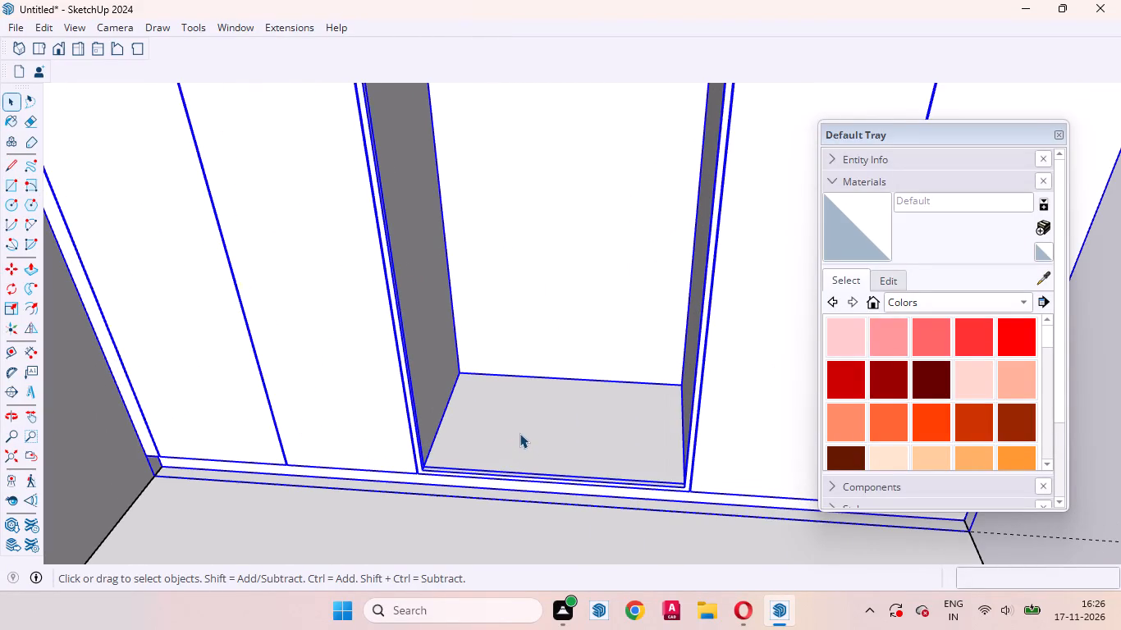
pyautogui.click(525, 431)
pyautogui.moveTo(513, 459); pyautogui.dragTo(524, 471, button='middle')
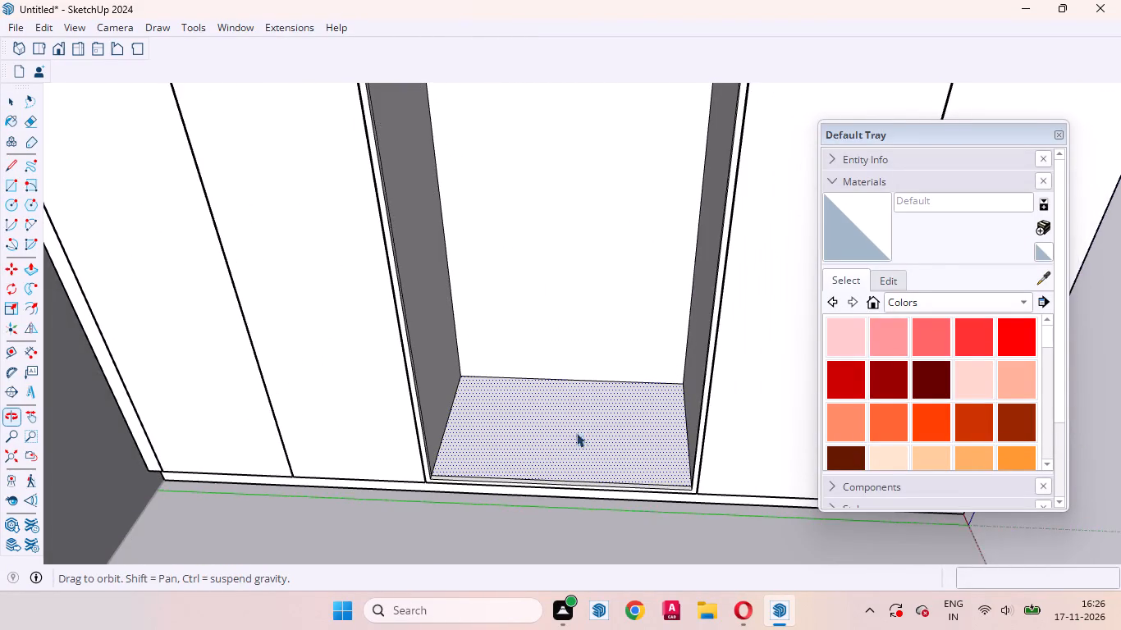
pyautogui.scroll(3, 654, 404)
pyautogui.press('m')
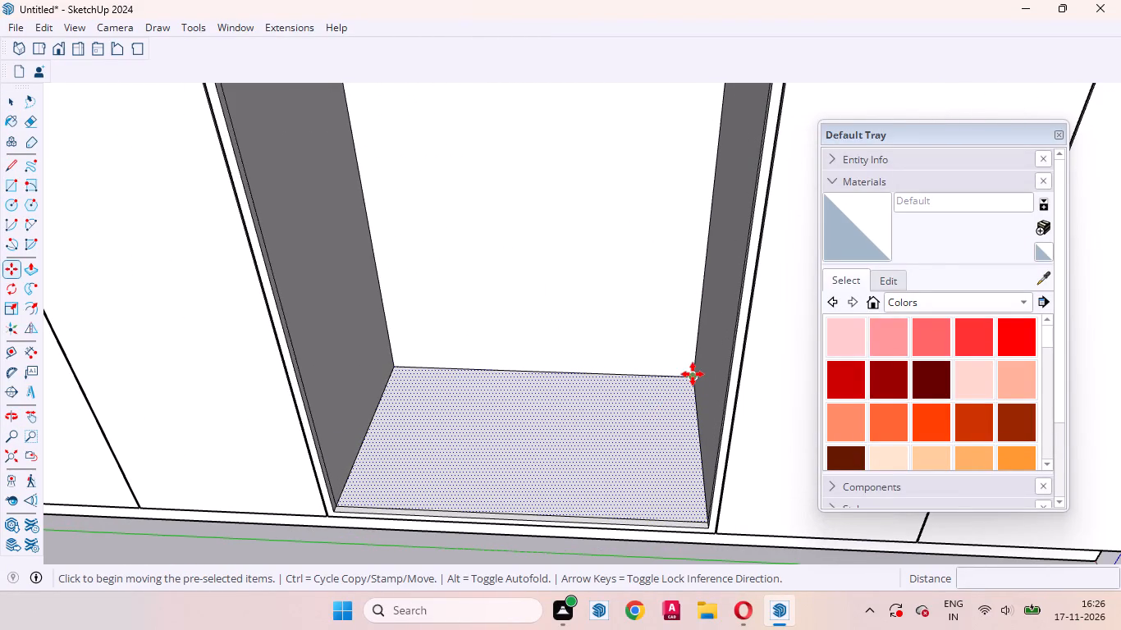
pyautogui.click(693, 376)
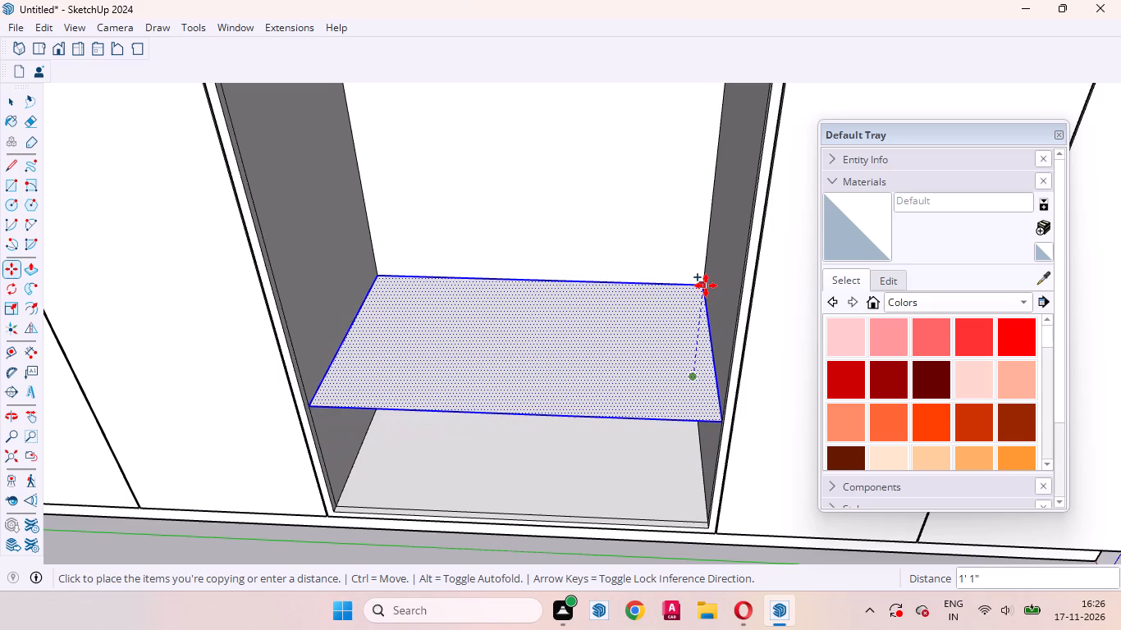
pyautogui.press('1')
pyautogui.press('5')
pyautogui.press('Return')
pyautogui.press('space')
# Make the copied shelf face and its edges a group.
pyautogui.scroll(-3, 602, 275)
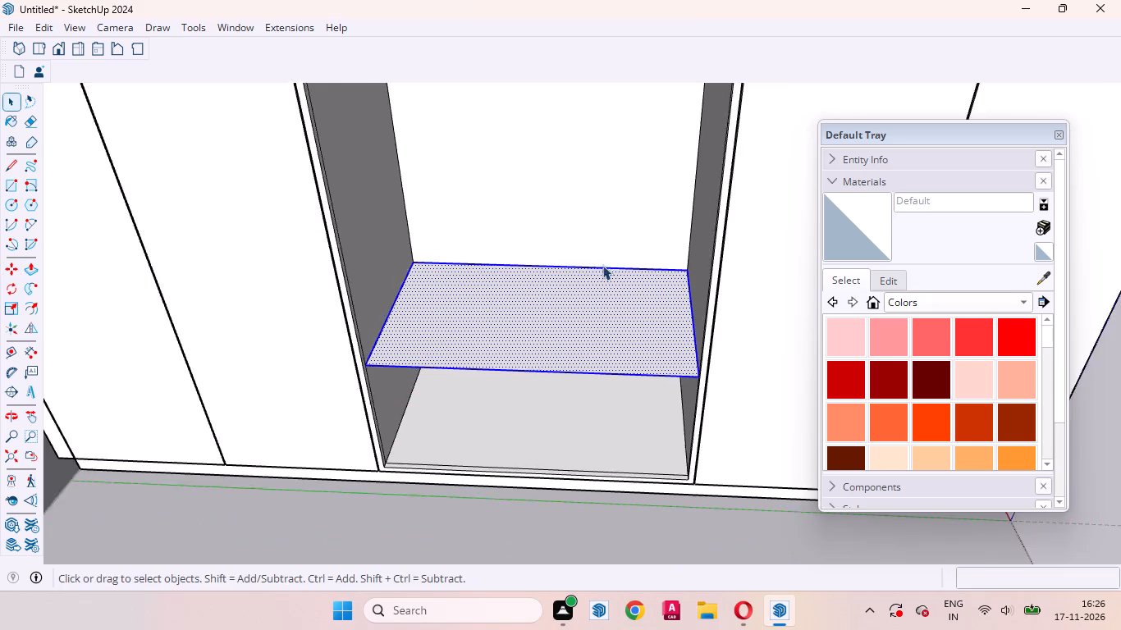
pyautogui.scroll(-5, 602, 265)
pyautogui.moveTo(577, 357); pyautogui.dragTo(575, 306, button='middle')
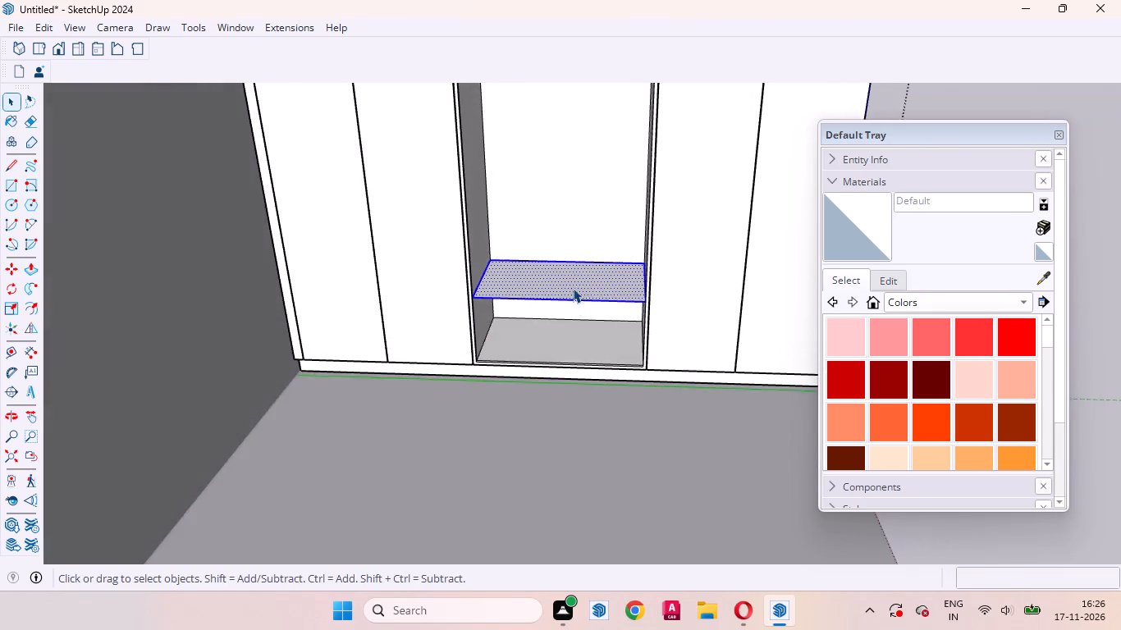
pyautogui.scroll(6, 573, 287)
pyautogui.rightClick(574, 290)
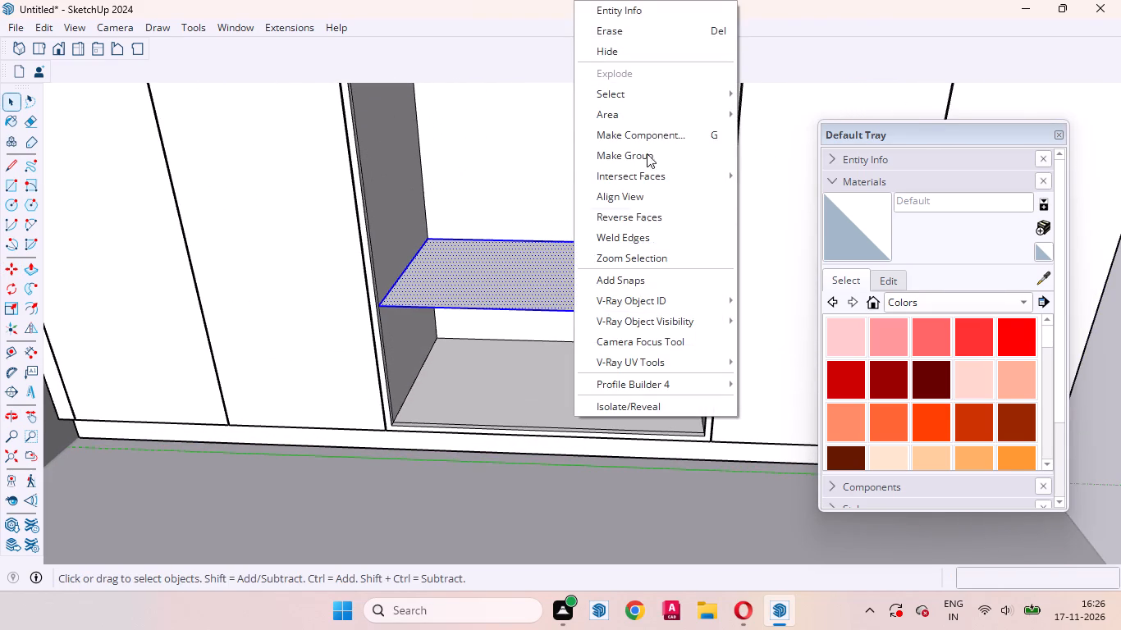
pyautogui.click(638, 151)
# Inside the shelf group, Push/Pull the shelf face downward to a thickness of 18mm.
pyautogui.press('p')
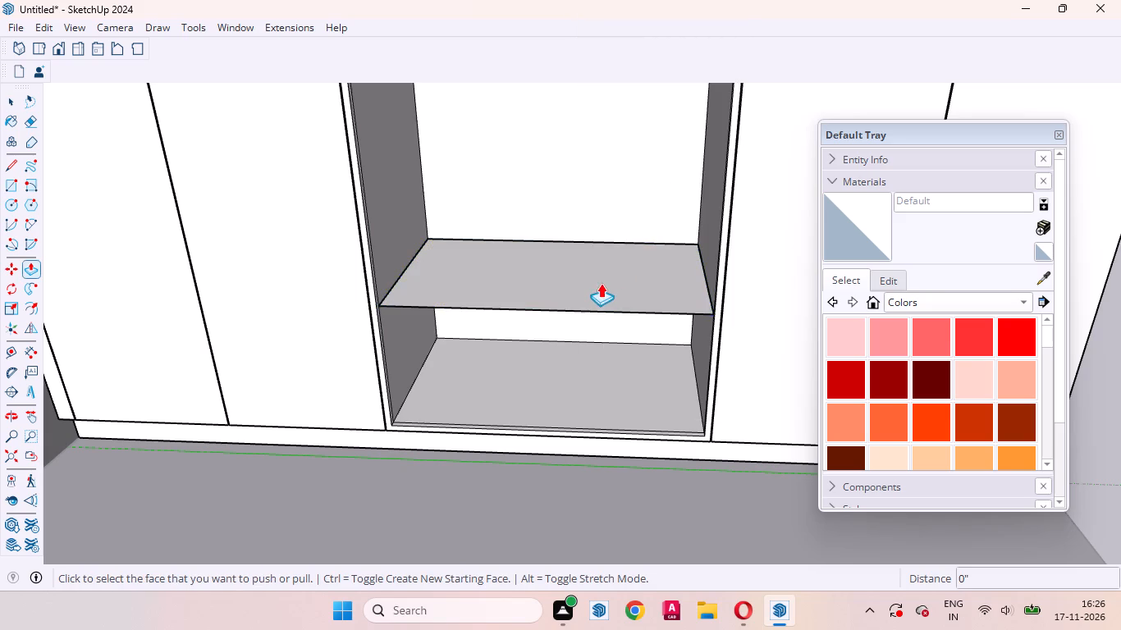
pyautogui.scroll(3, 605, 285)
pyautogui.press('space')
pyautogui.tripleClick(565, 284)
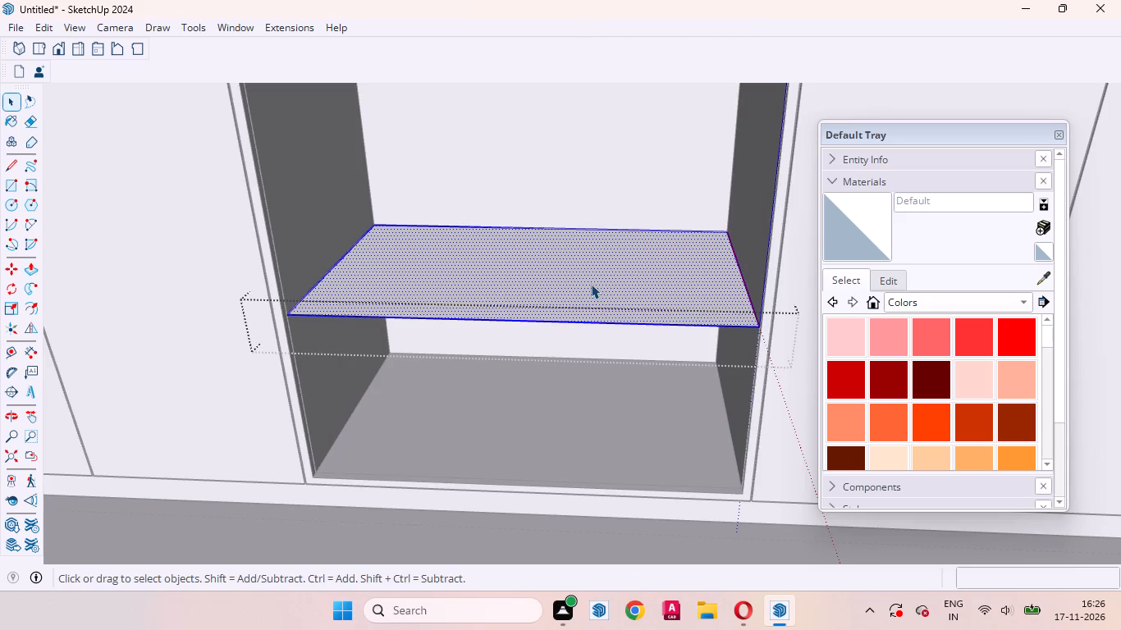
pyautogui.press('p')
pyautogui.click(591, 284)
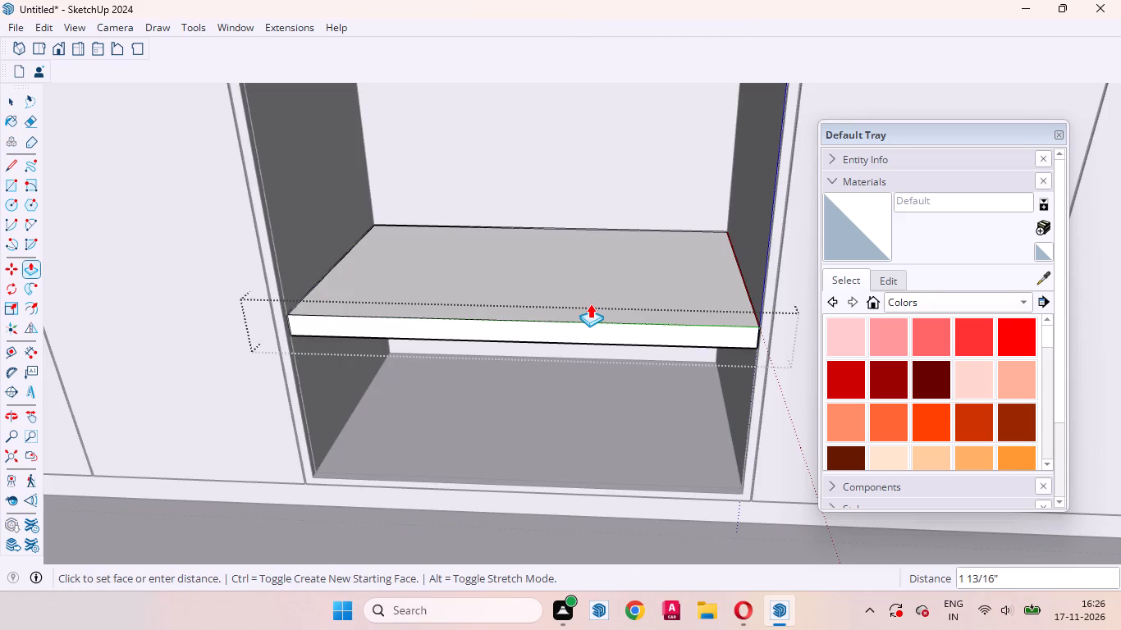
pyautogui.write('18mm')
pyautogui.press('Return')
pyautogui.press('space')
# Push the shelf's front edge face 1" back into the recess and leave the group.
pyautogui.scroll(13, 299, 304)
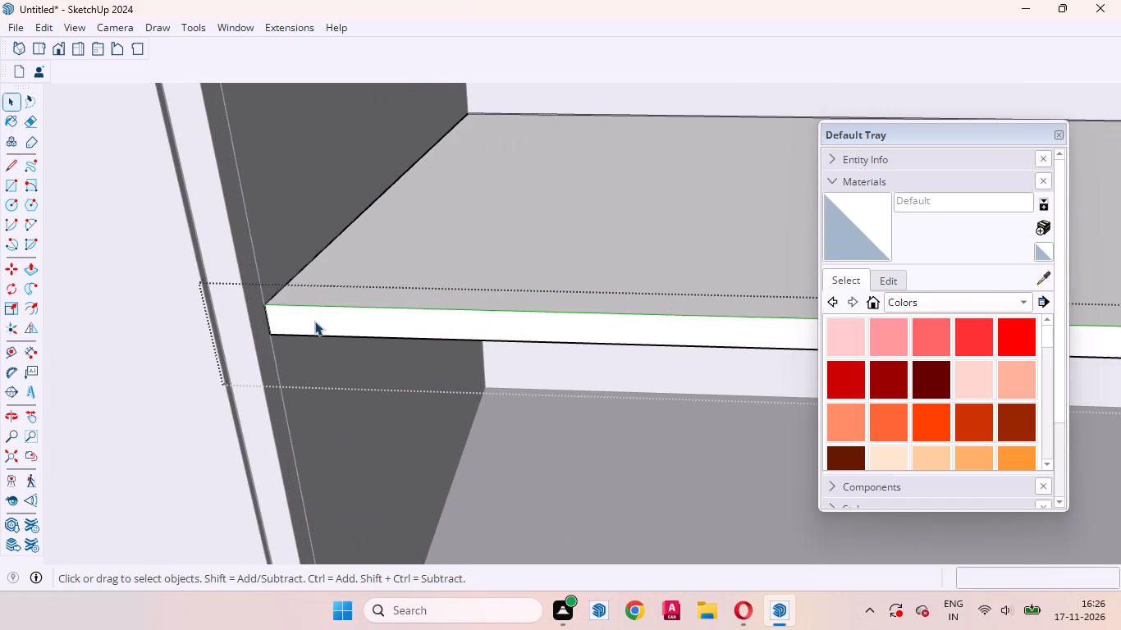
pyautogui.click(315, 320)
pyautogui.press('p')
pyautogui.click(315, 320)
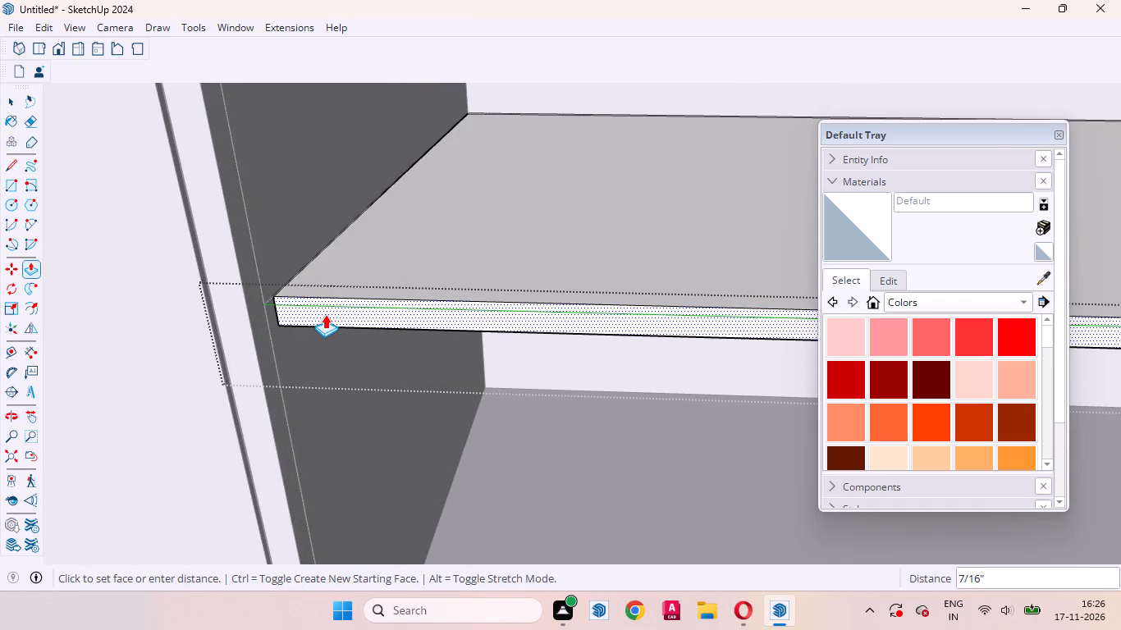
pyautogui.press('1')
pyautogui.press('Return')
pyautogui.press('space')
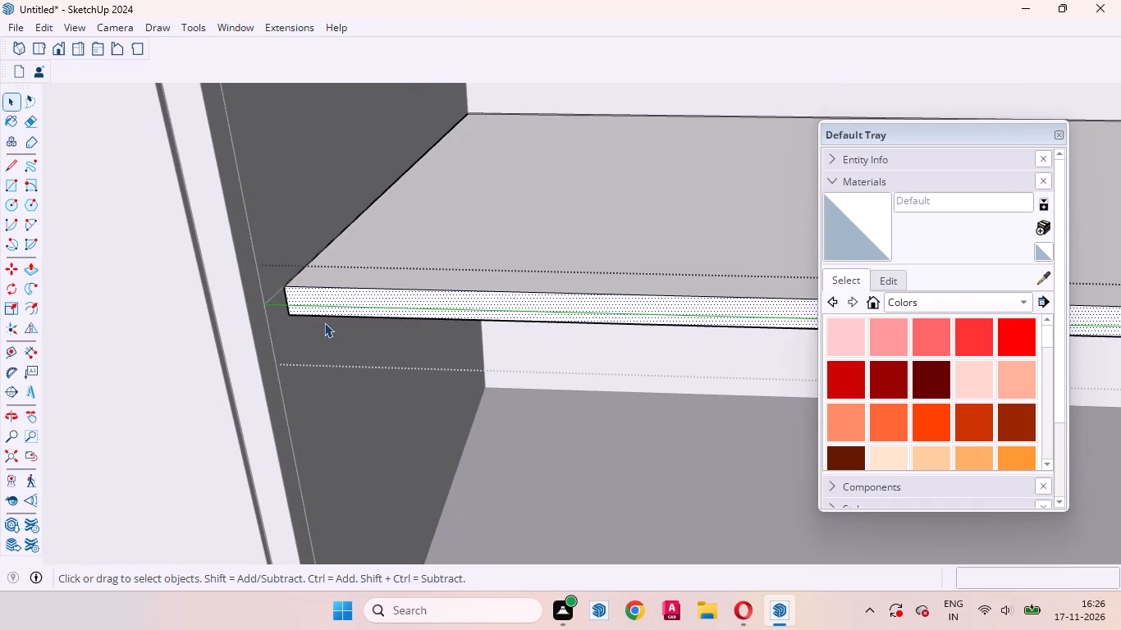
pyautogui.scroll(-5, 324, 324)
pyautogui.scroll(-20, 286, 276)
pyautogui.scroll(-7, 286, 276)
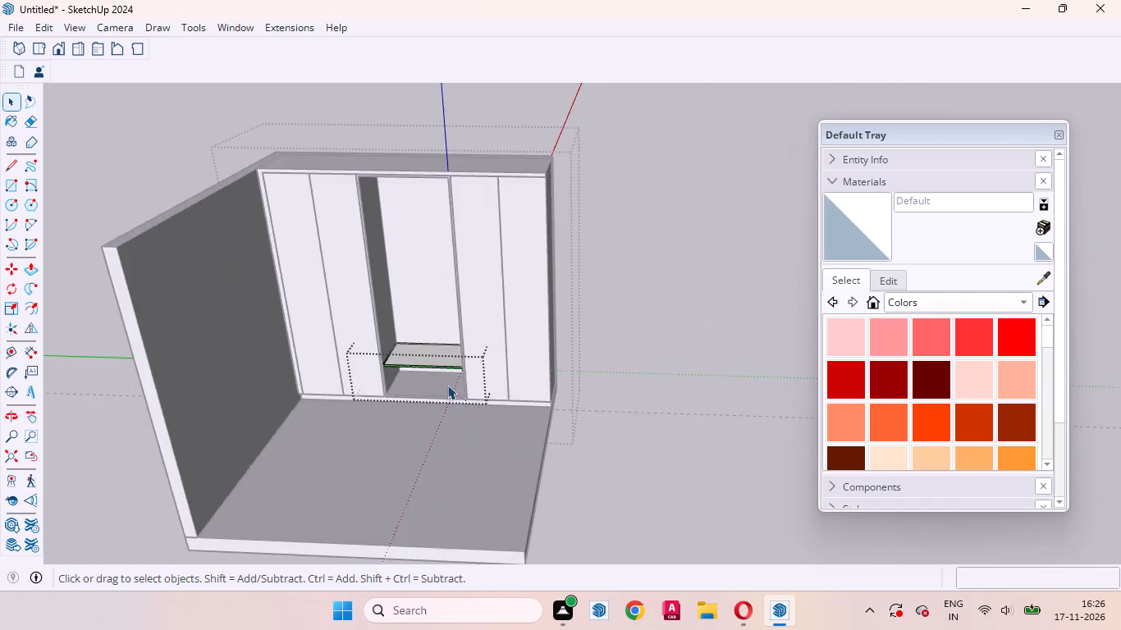
pyautogui.scroll(-2, 447, 385)
pyautogui.click(633, 366)
# Copy the shelf group 15" straight up inside the middle recess.
pyautogui.scroll(8, 411, 354)
pyautogui.moveTo(414, 408); pyautogui.dragTo(521, 483, button='middle')
pyautogui.scroll(8, 528, 410)
pyautogui.click(521, 408)
pyautogui.press('m')
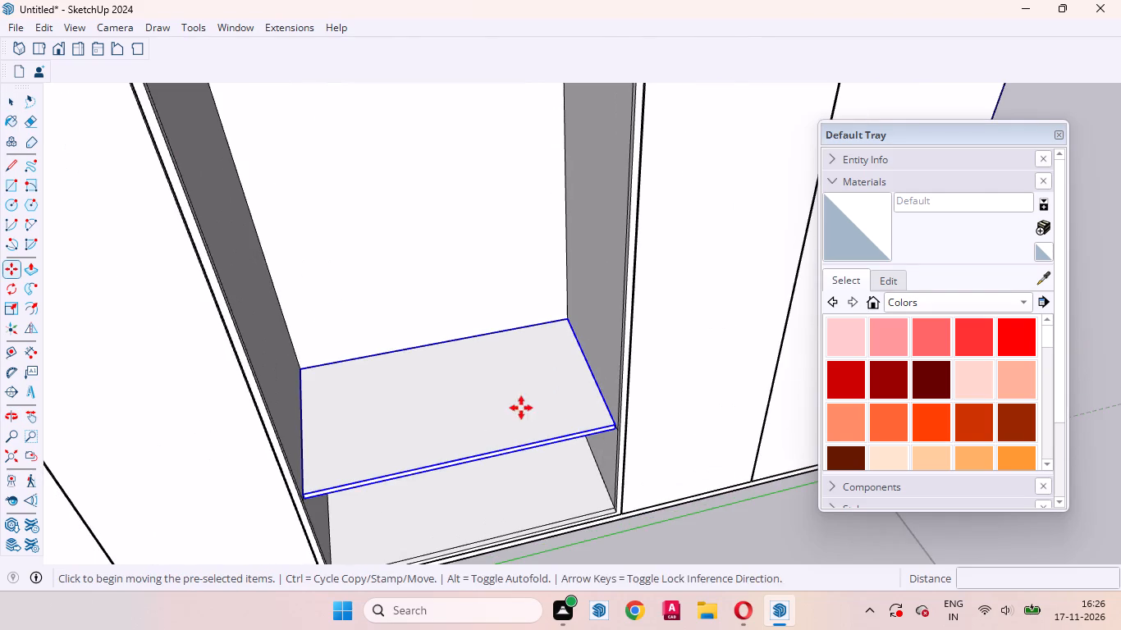
pyautogui.click(566, 317)
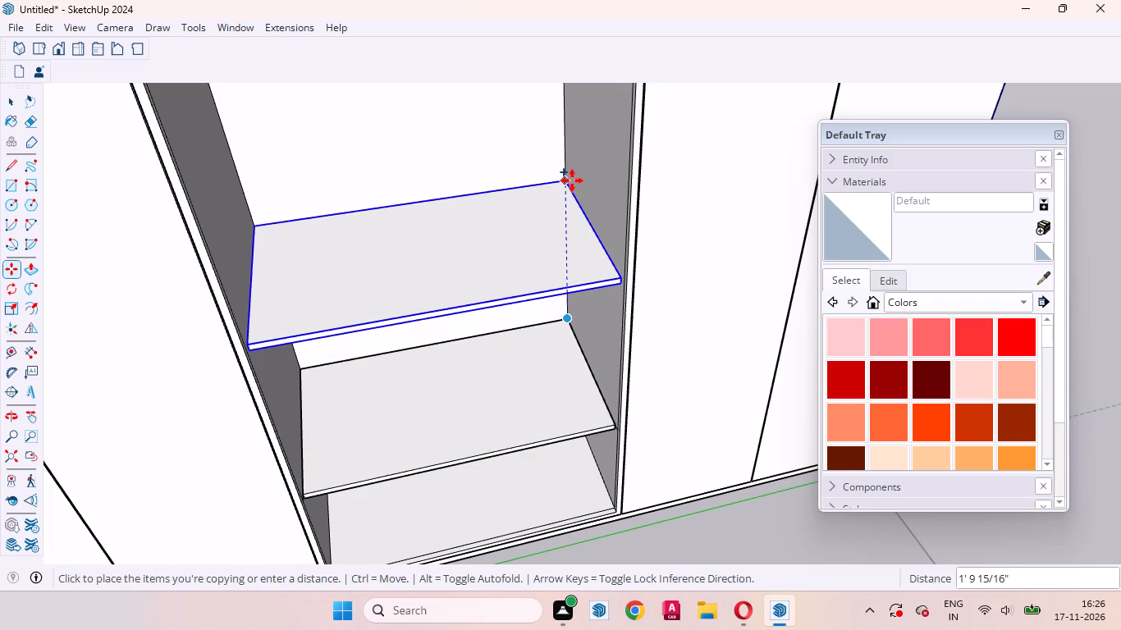
pyautogui.press('1')
pyautogui.press('5')
pyautogui.press('Return')
pyautogui.press('space')
# Examine the two shelves in the middle recess from the front, below and both sides.
pyautogui.scroll(-8, 483, 336)
pyautogui.moveTo(487, 400); pyautogui.dragTo(415, 211, button='middle')
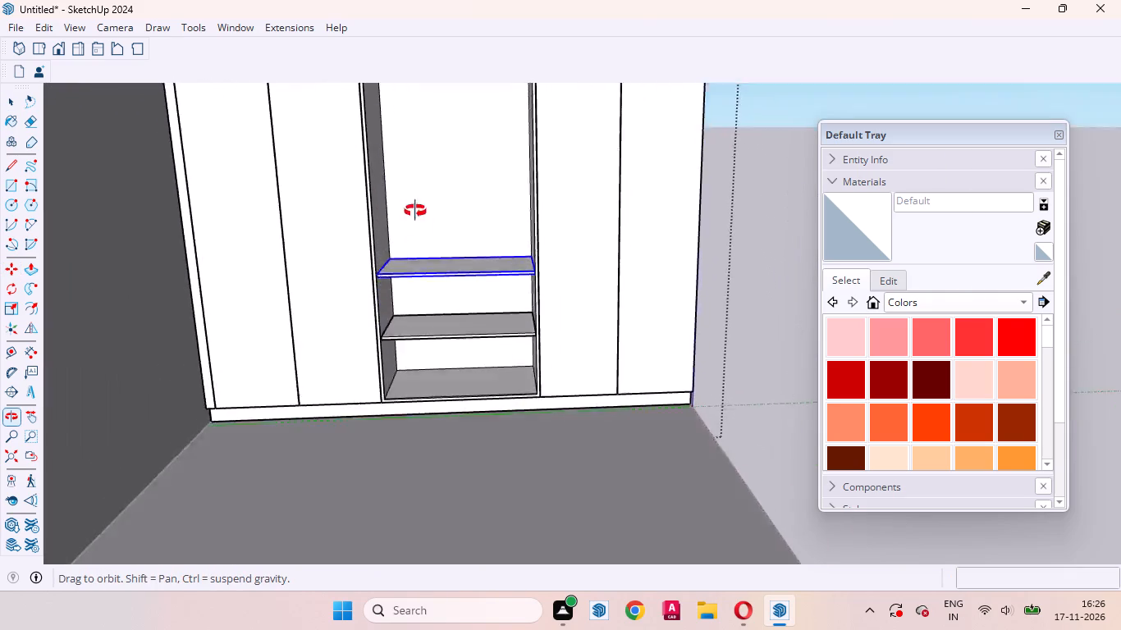
pyautogui.moveTo(415, 211); pyautogui.dragTo(402, 328, button='middle')
pyautogui.scroll(8, 453, 165)
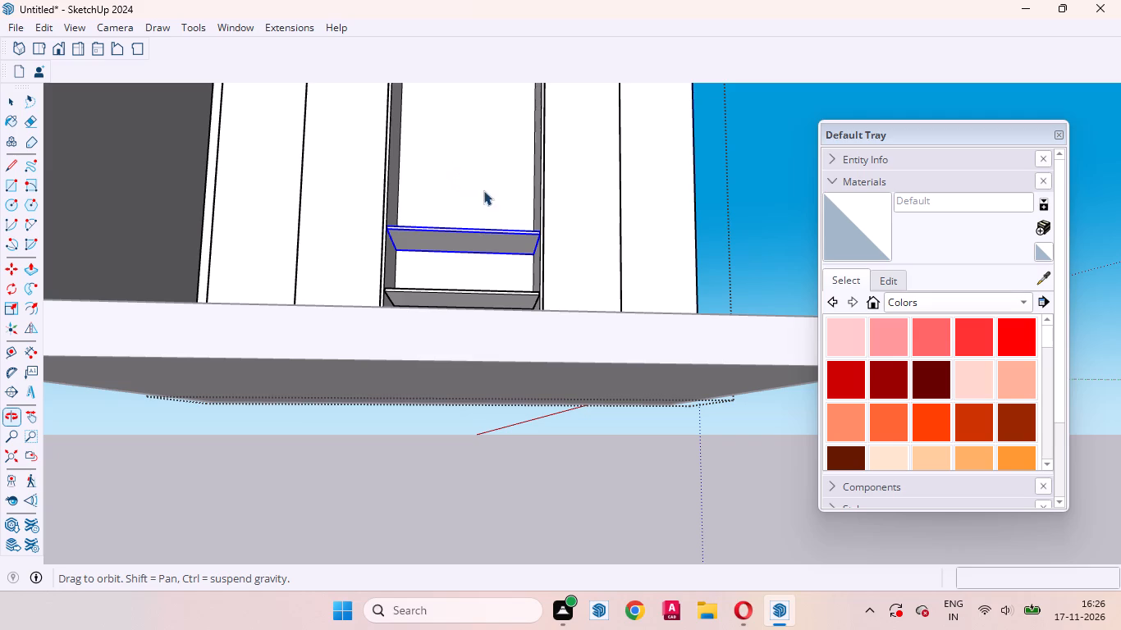
pyautogui.moveTo(479, 208); pyautogui.dragTo(428, 443, button='middle')
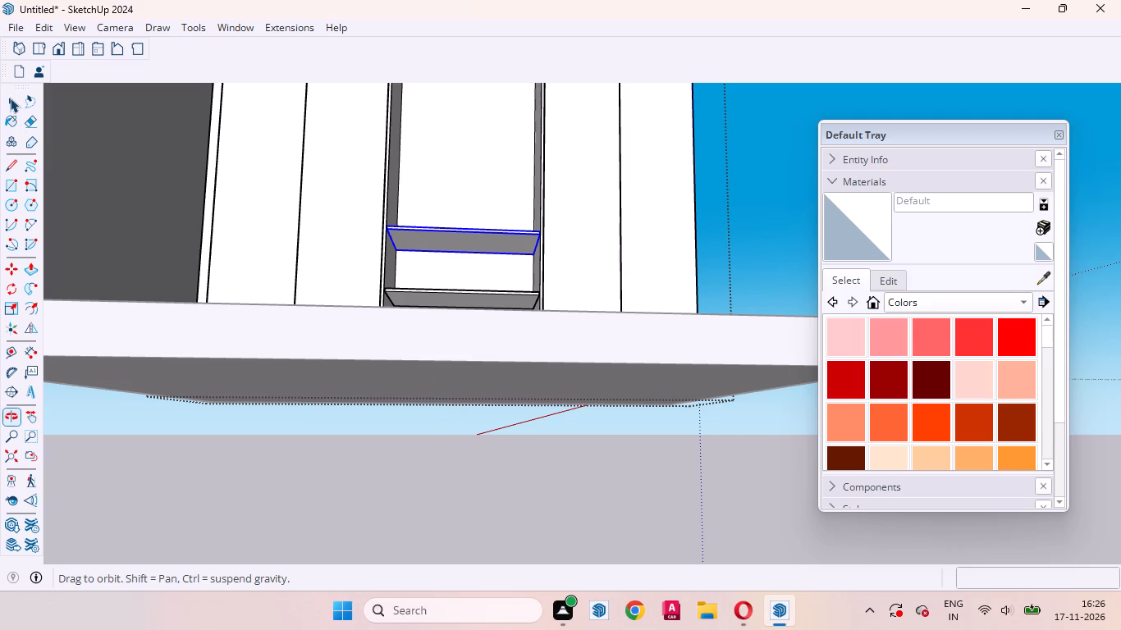
pyautogui.click(10, 98)
pyautogui.moveTo(424, 206); pyautogui.dragTo(401, 378, button='middle')
pyautogui.scroll(-7, 441, 348)
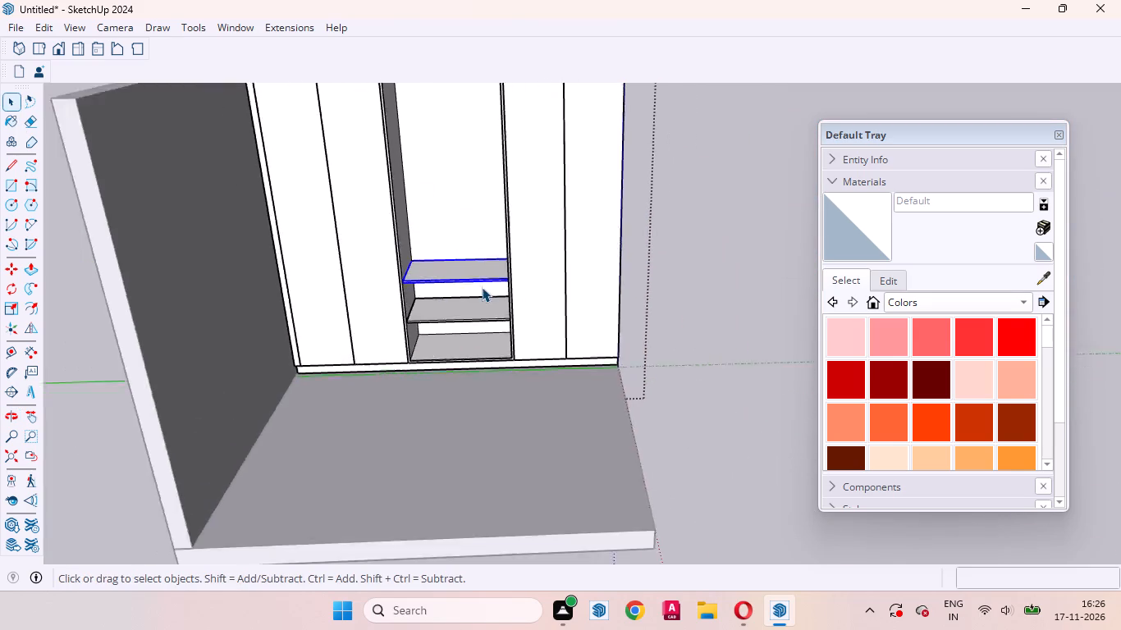
pyautogui.scroll(-5, 482, 287)
pyautogui.click(643, 395)
pyautogui.scroll(4, 332, 272)
pyautogui.moveTo(430, 275); pyautogui.dragTo(268, 144, button='middle')
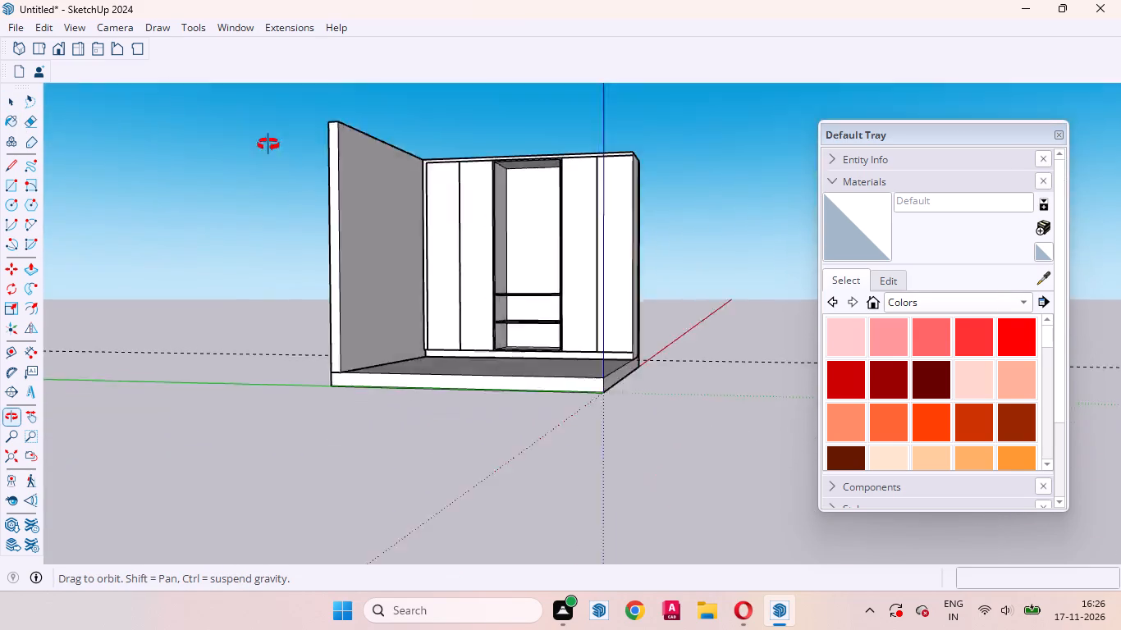
pyautogui.moveTo(268, 144); pyautogui.dragTo(478, 273, button='middle')
pyautogui.scroll(11, 503, 268)
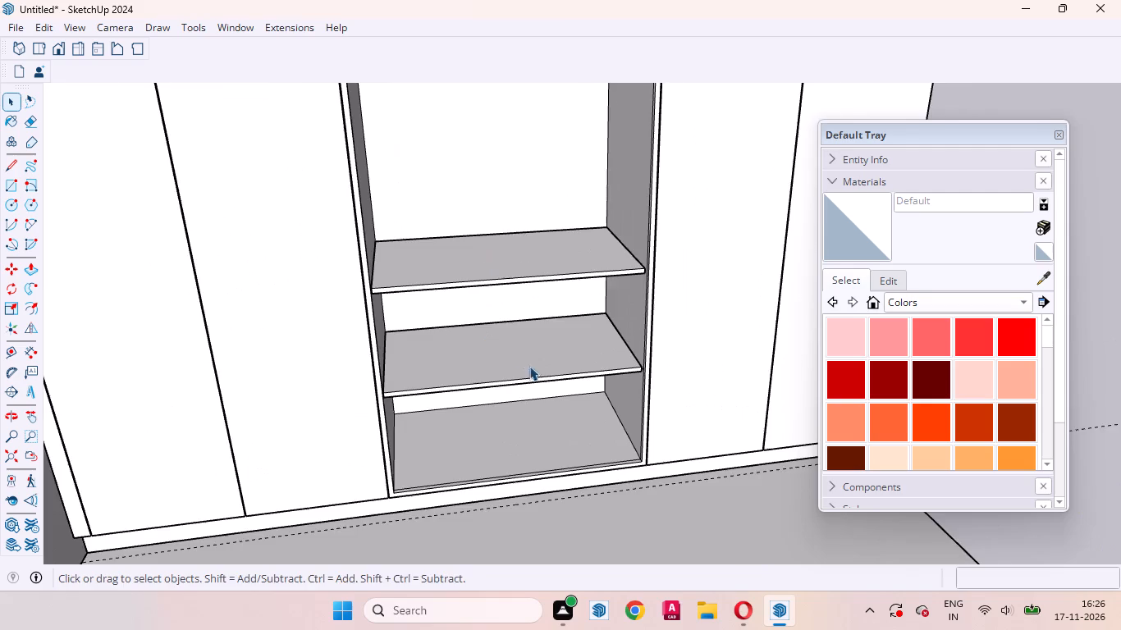
pyautogui.scroll(2, 529, 366)
pyautogui.moveTo(528, 382); pyautogui.dragTo(199, 288, button='middle')
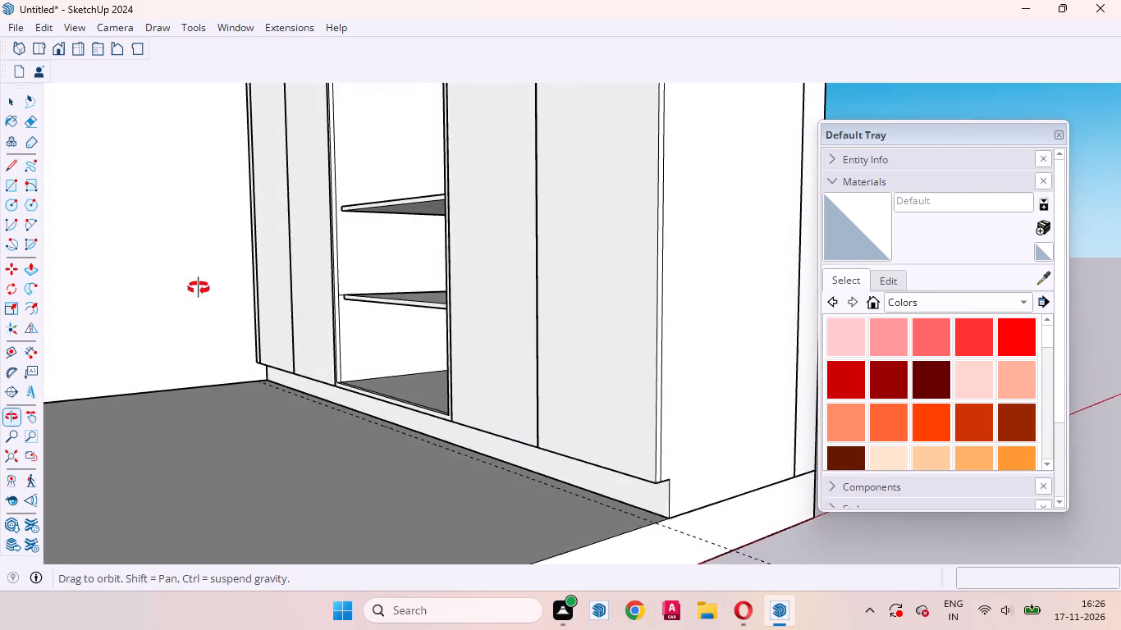
pyautogui.moveTo(199, 288); pyautogui.dragTo(364, 403, button='middle')
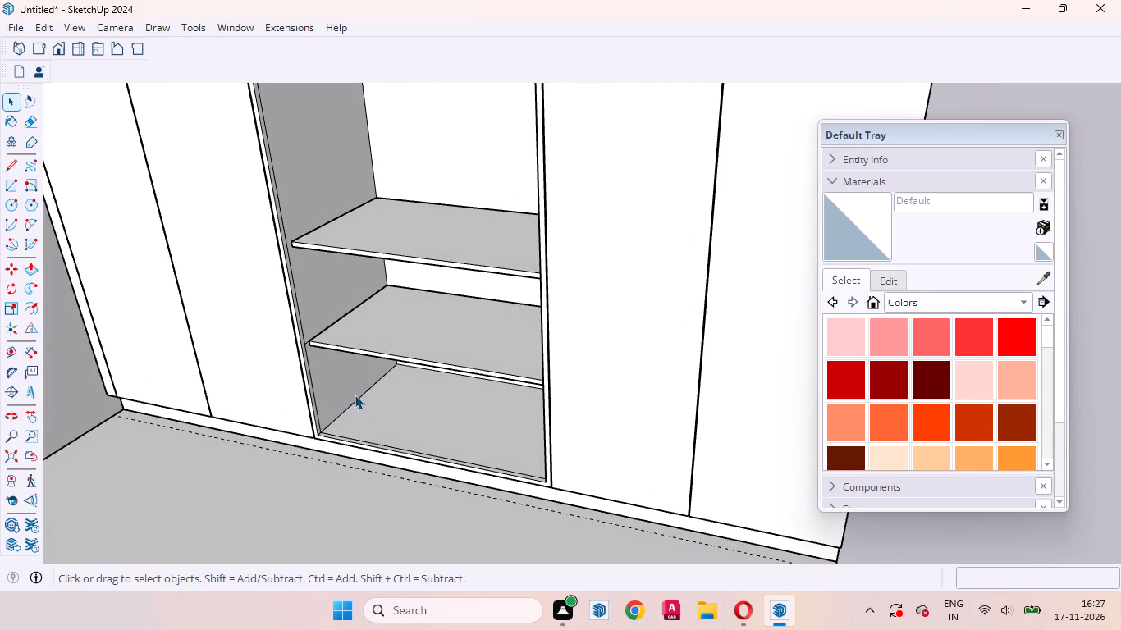
# Select both shelves in the middle recess and move them 6" straight down.
pyautogui.scroll(3, 432, 275)
pyautogui.click(424, 232)
pyautogui.moveTo(395, 259); pyautogui.dragTo(495, 235, button='middle')
pyautogui.scroll(1, 495, 235)
pyautogui.click(463, 189)
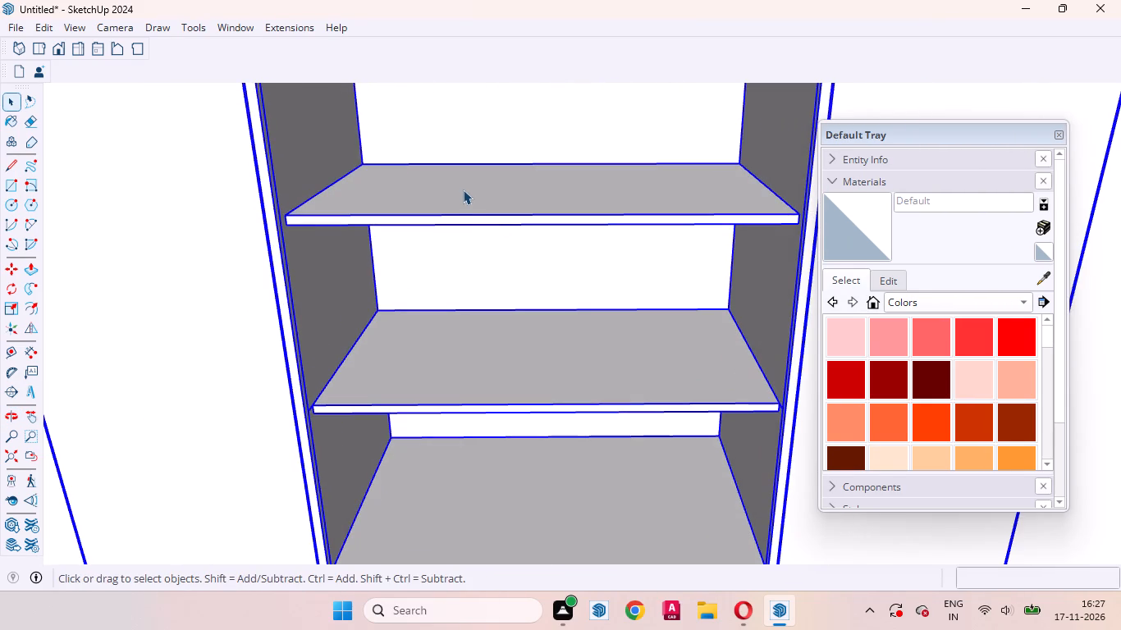
pyautogui.click(465, 193)
pyautogui.click(447, 208)
pyautogui.click(438, 206)
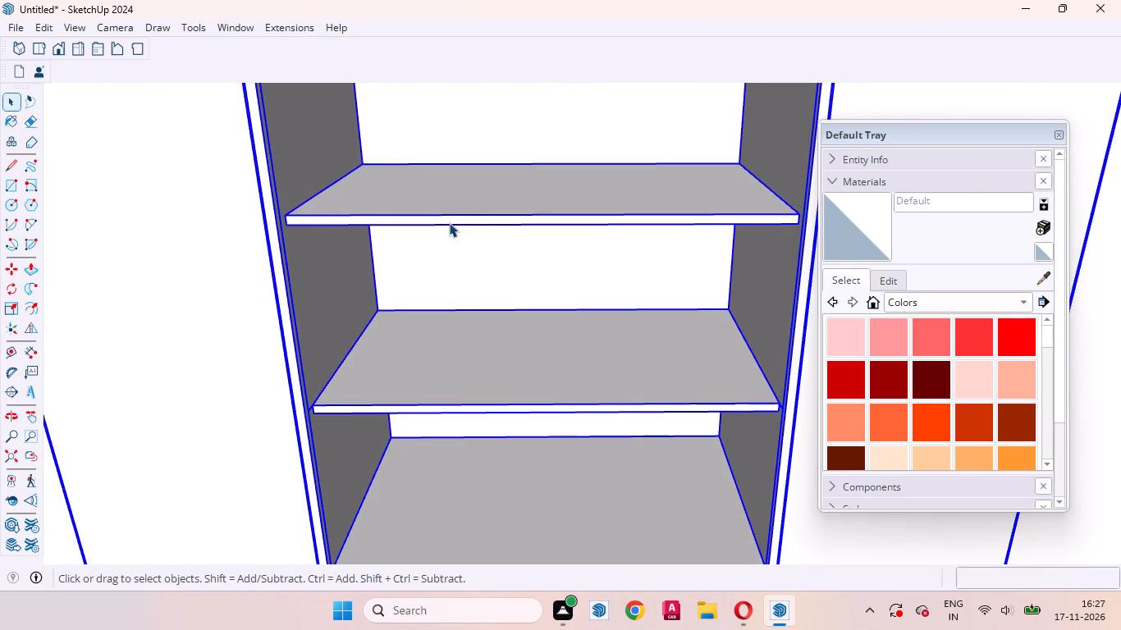
pyautogui.click(449, 222)
pyautogui.doubleClick(447, 212)
pyautogui.click(476, 208)
pyautogui.keyDown('ctrl'); pyautogui.click(449, 372); pyautogui.keyUp('ctrl')
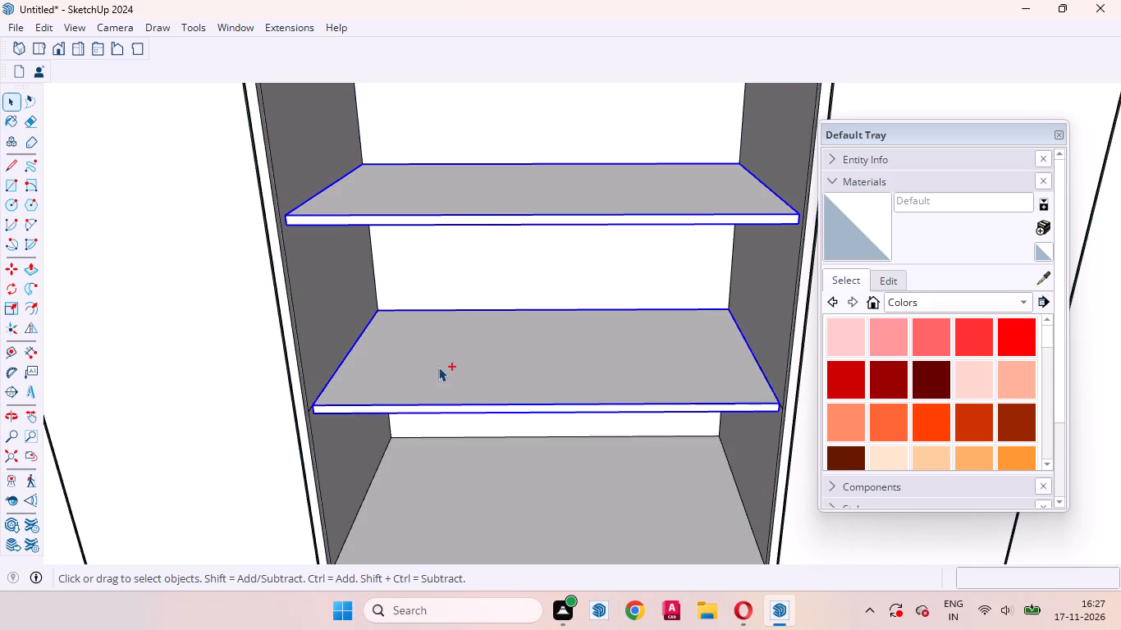
pyautogui.scroll(3, 415, 345)
pyautogui.moveTo(405, 341); pyautogui.dragTo(375, 265, button='middle')
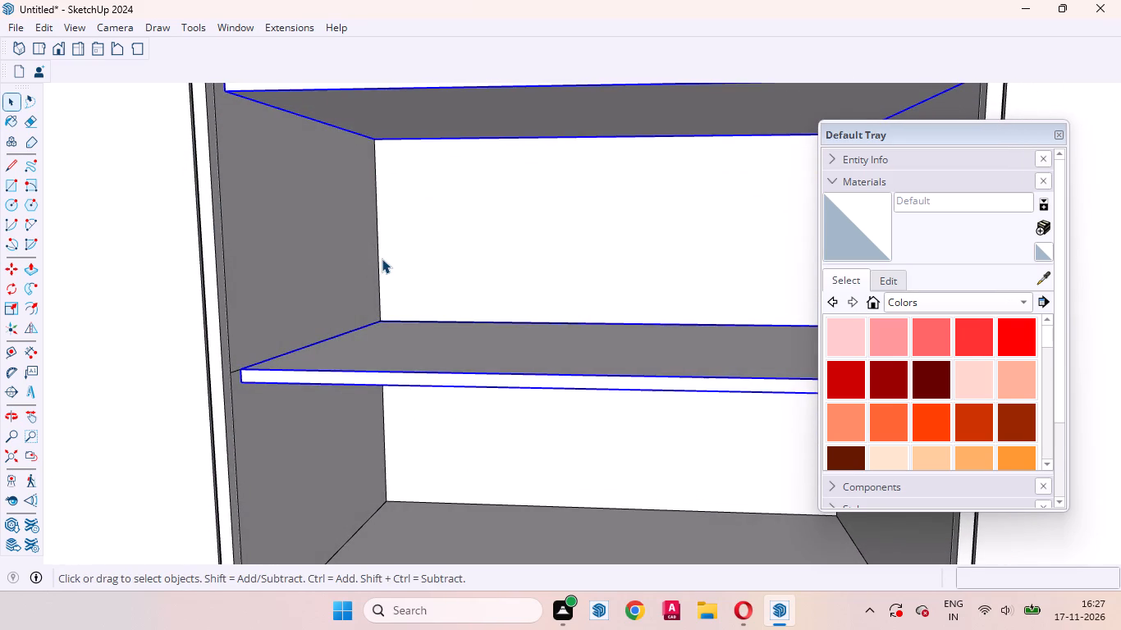
pyautogui.press('m')
pyautogui.click(380, 199)
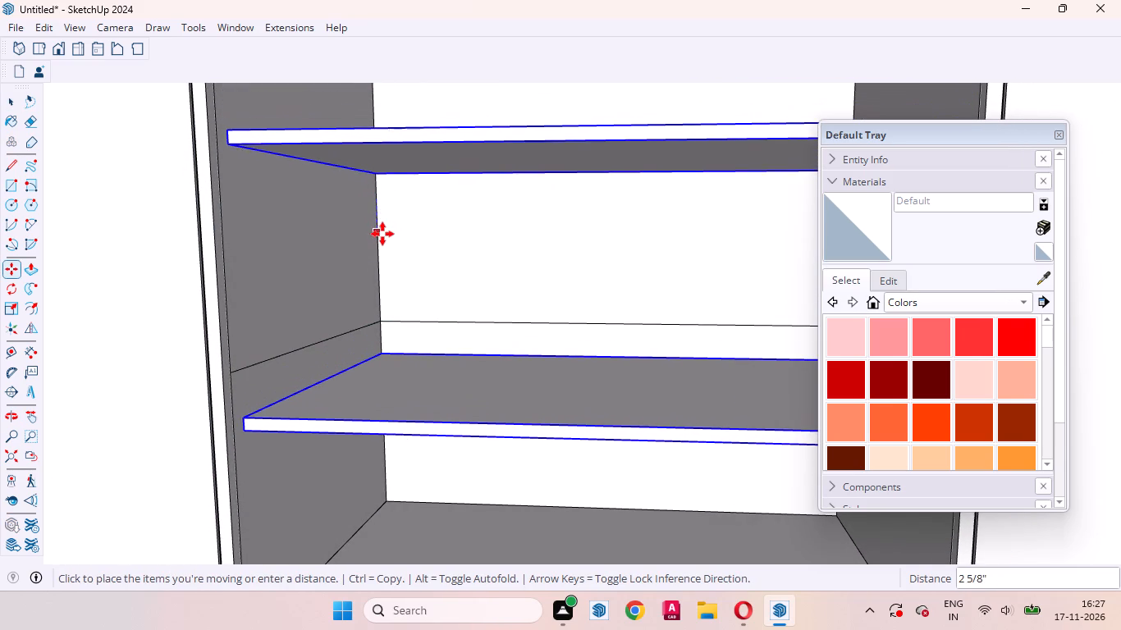
pyautogui.press('6')
pyautogui.press('Return')
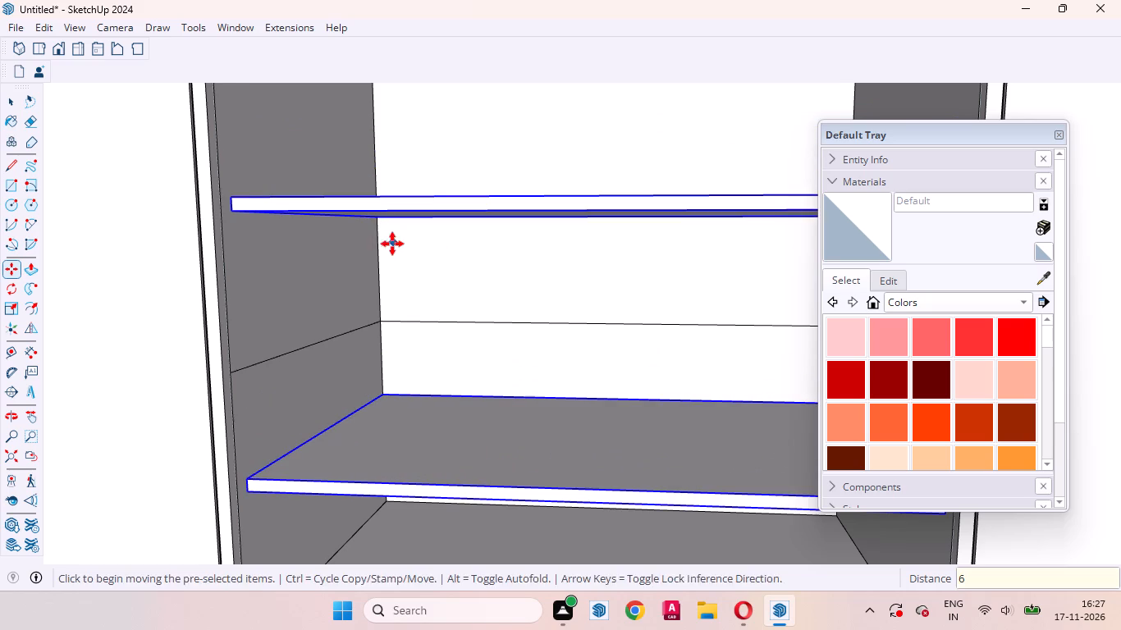
pyautogui.press('space')
pyautogui.scroll(-9, 378, 138)
pyautogui.moveTo(346, 243); pyautogui.dragTo(446, 243, button='middle')
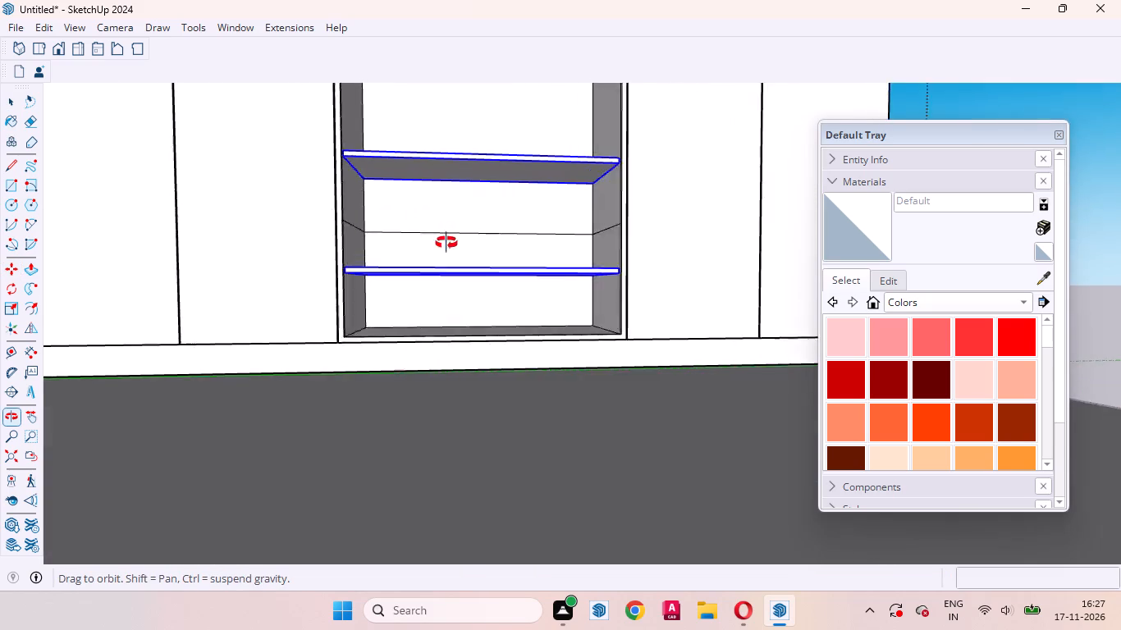
pyautogui.moveTo(446, 243); pyautogui.dragTo(400, 258, button='middle')
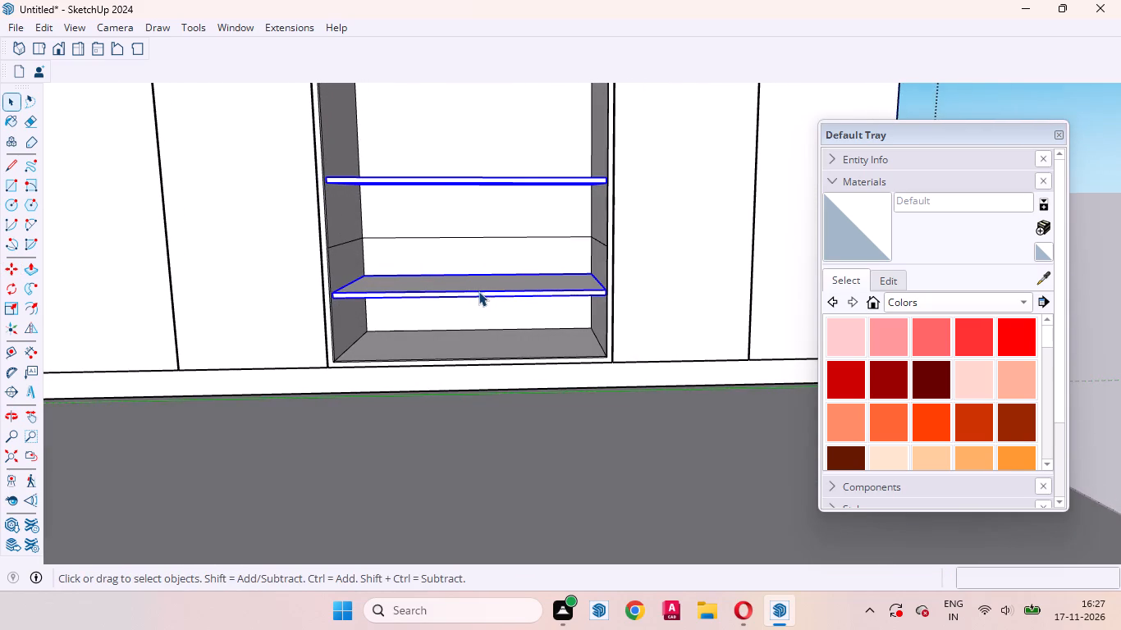
# Delete only the lower of the two shelves in the middle recess.
pyautogui.press('Delete')
pyautogui.hotkey('ctrl', 'z')
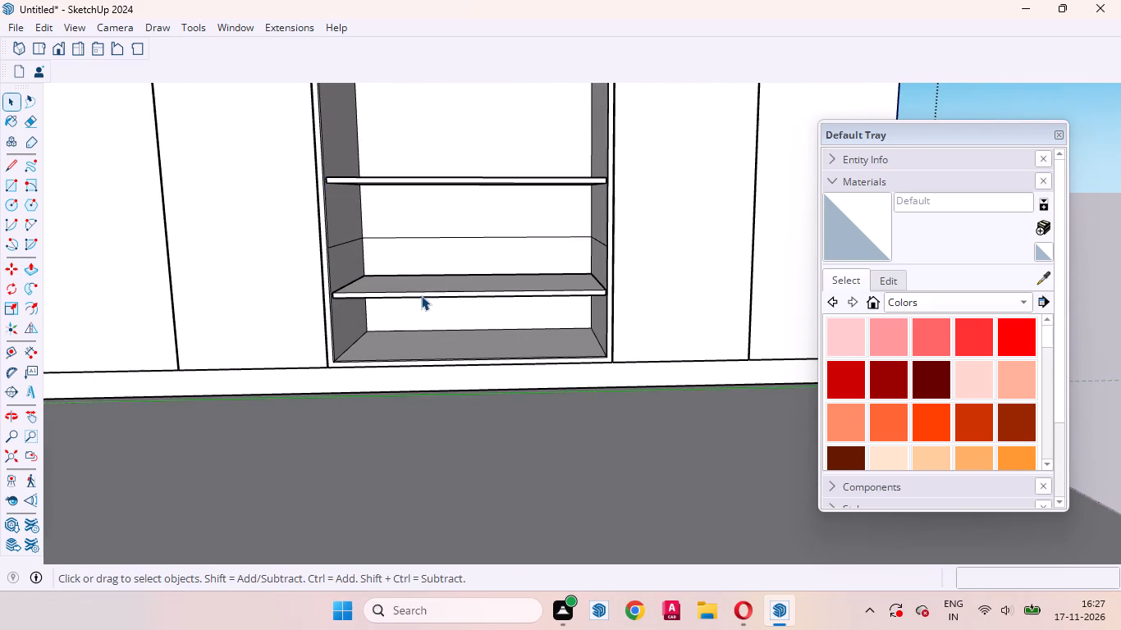
pyautogui.click(449, 285)
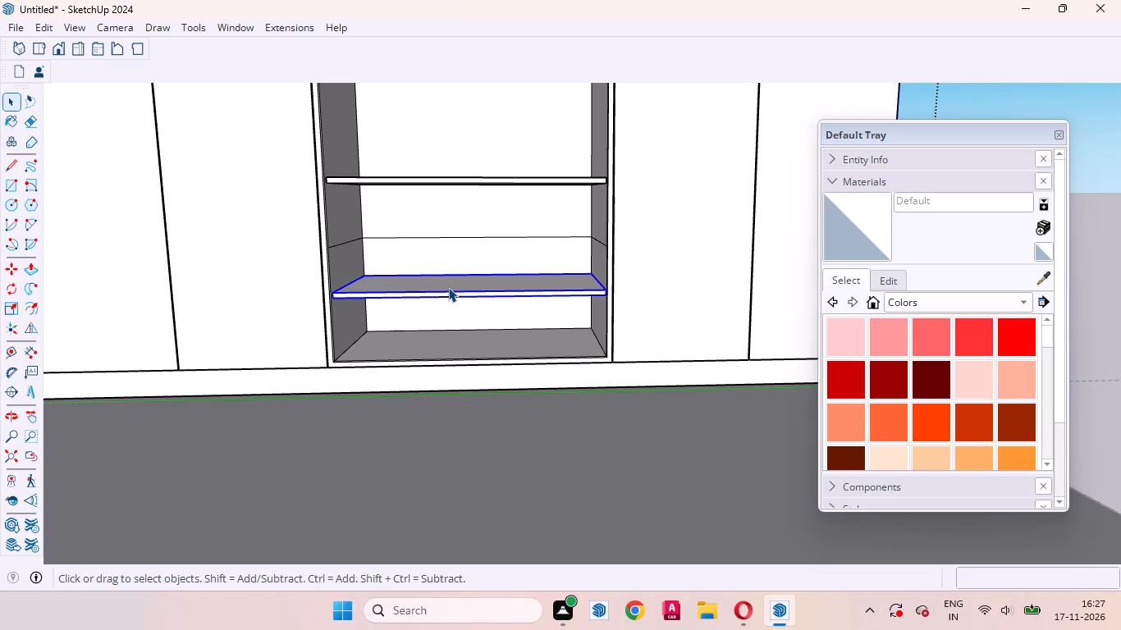
pyautogui.rightClick(448, 287)
pyautogui.click(476, 33)
pyautogui.click(421, 173)
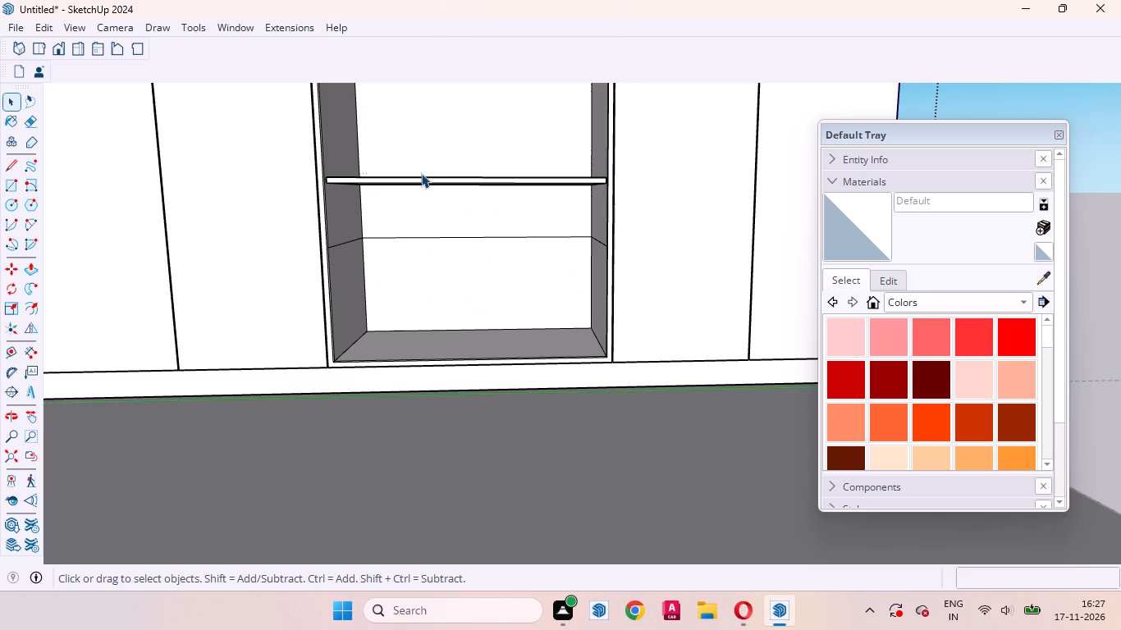
# Move the remaining shelf in the middle recess straight down by about 1' 1".
pyautogui.click(419, 180)
pyautogui.click(515, 212)
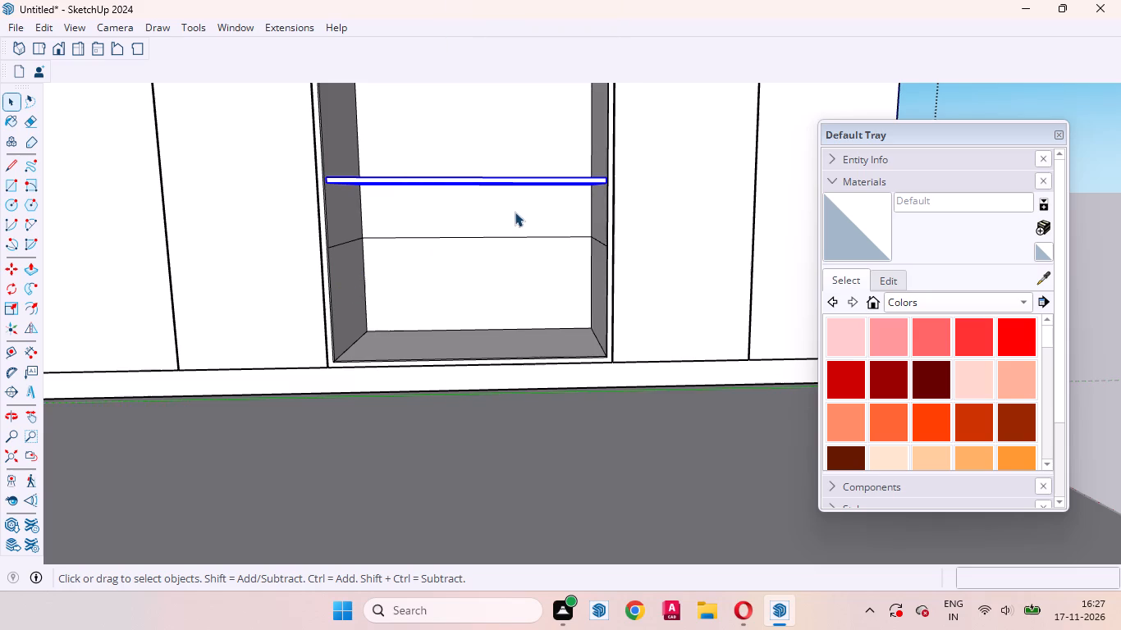
pyautogui.press('m')
pyautogui.scroll(3, 556, 223)
pyautogui.press('space')
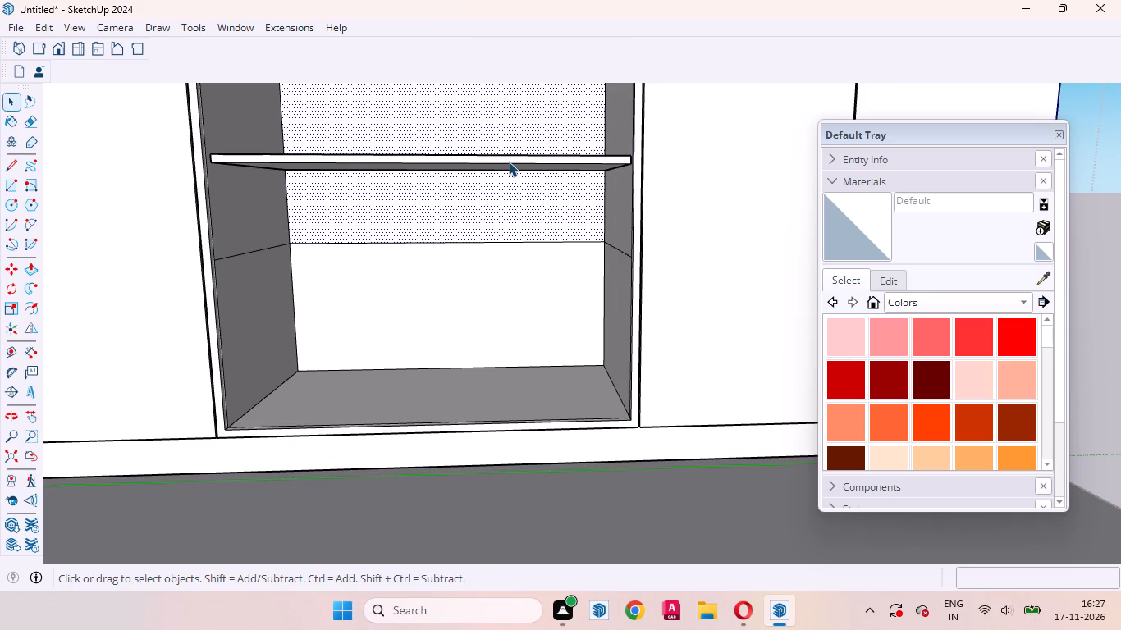
pyautogui.click(509, 162)
pyautogui.press('m')
pyautogui.click(545, 204)
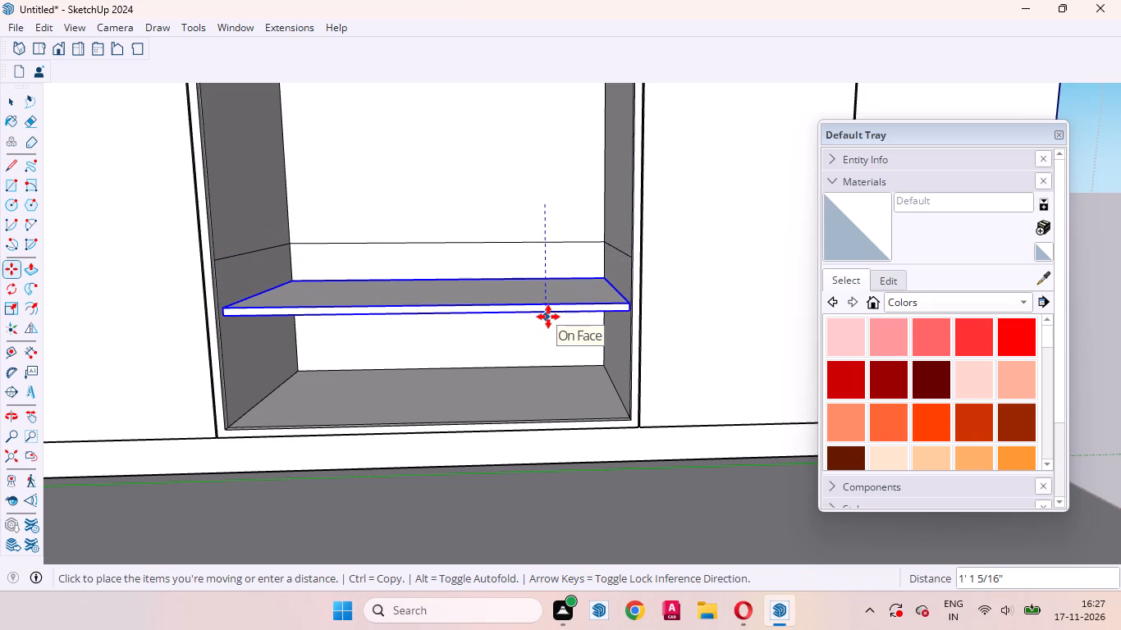
pyautogui.click(548, 317)
# Measure the clear height between the recess floor and the shelf's underside at a rear corner, without placing a dimension.
pyautogui.scroll(3, 283, 395)
pyautogui.moveTo(282, 395); pyautogui.dragTo(269, 339, button='middle')
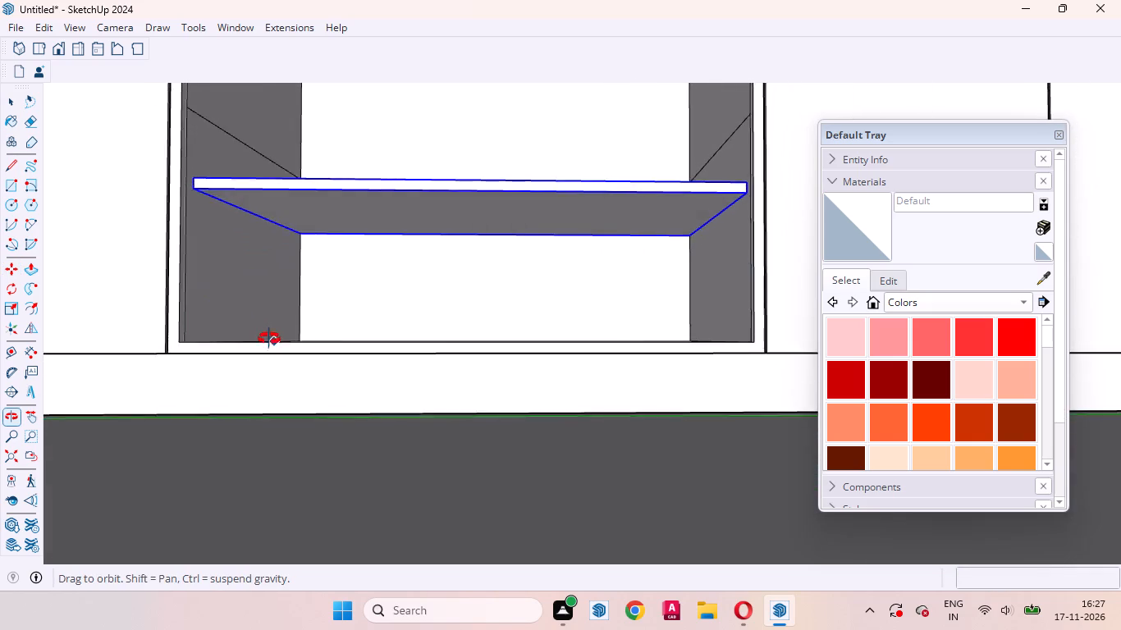
pyautogui.moveTo(269, 339); pyautogui.dragTo(277, 354, button='middle')
pyautogui.press('space')
pyautogui.press('d')
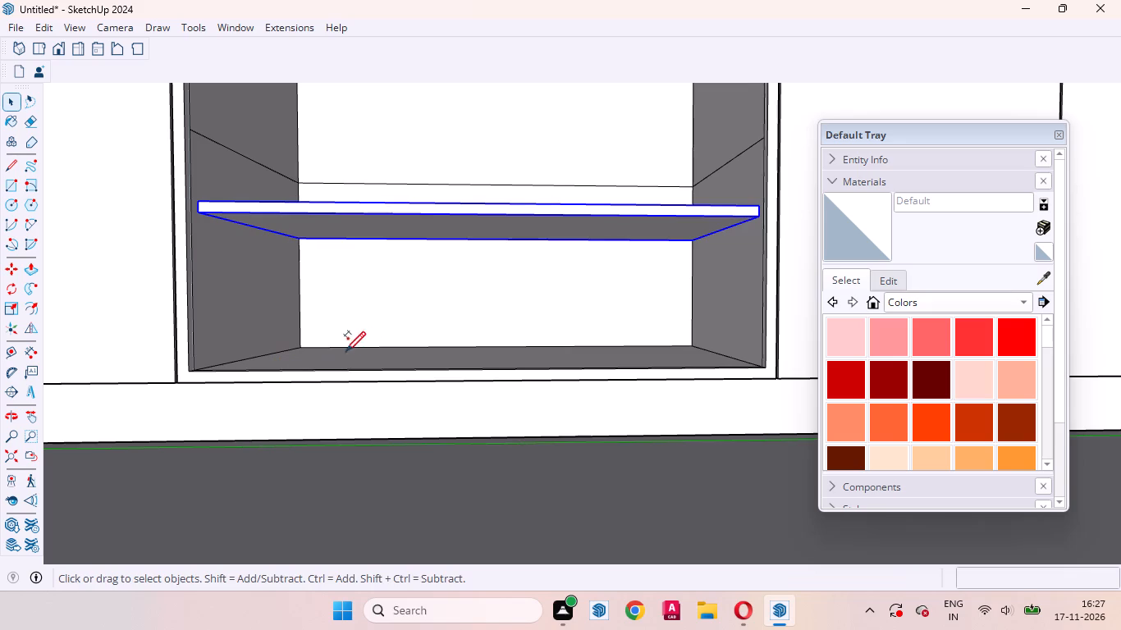
pyautogui.click(301, 342)
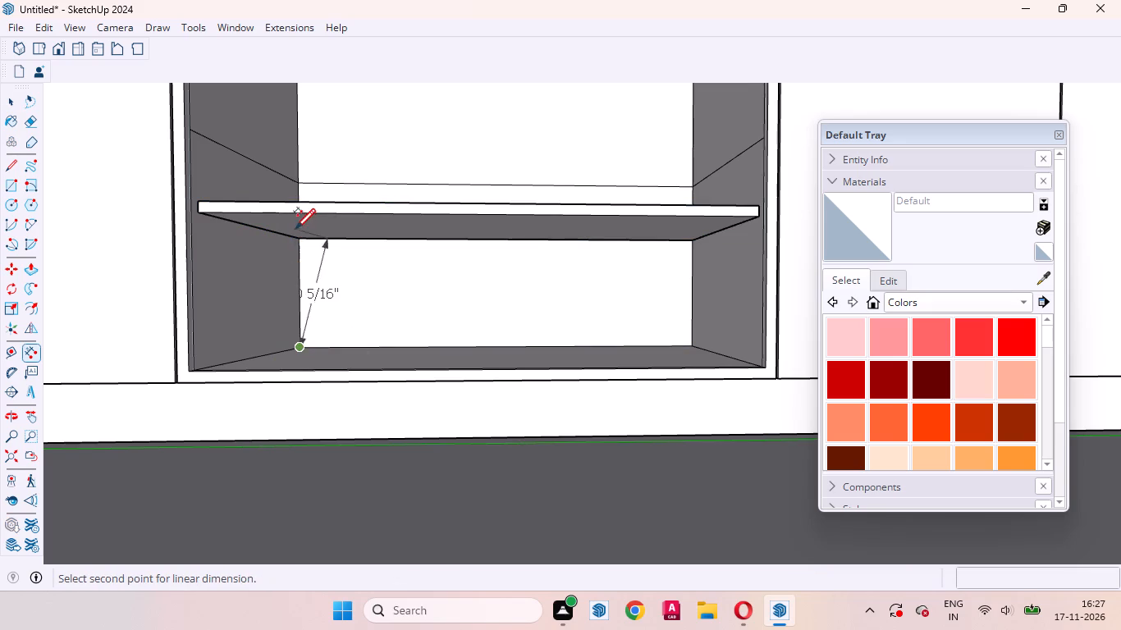
pyautogui.click(295, 240)
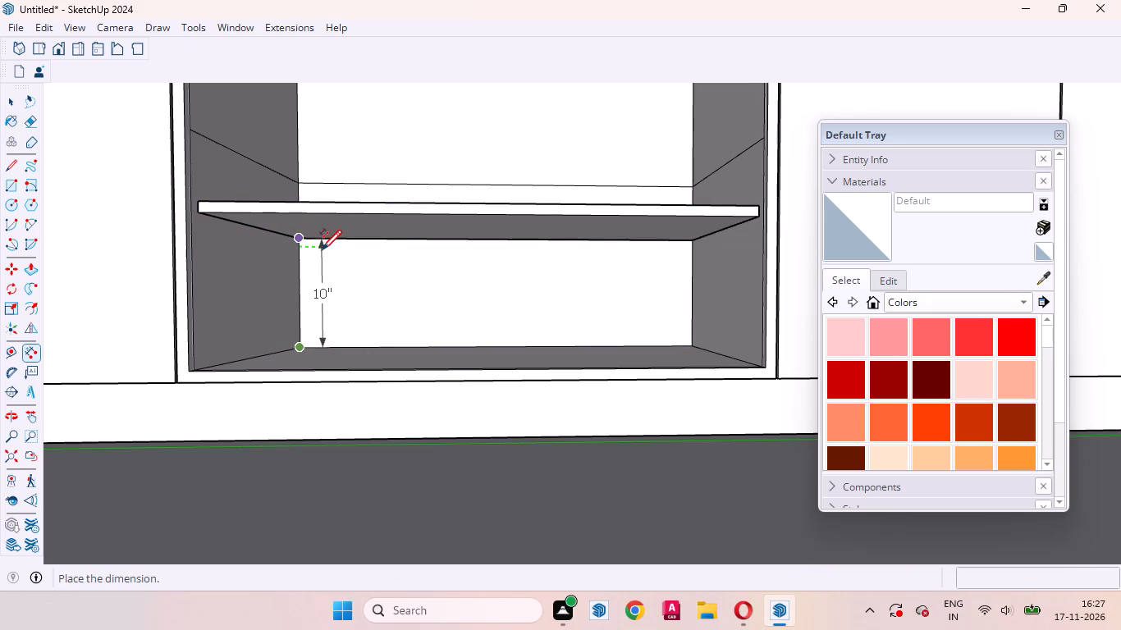
pyautogui.press('space')
# Copy the shelf straight up inside the middle recess at 10" spacing, as an array of two copies.
pyautogui.scroll(-1, 282, 346)
pyautogui.scroll(1, 282, 346)
pyautogui.scroll(-7, 283, 347)
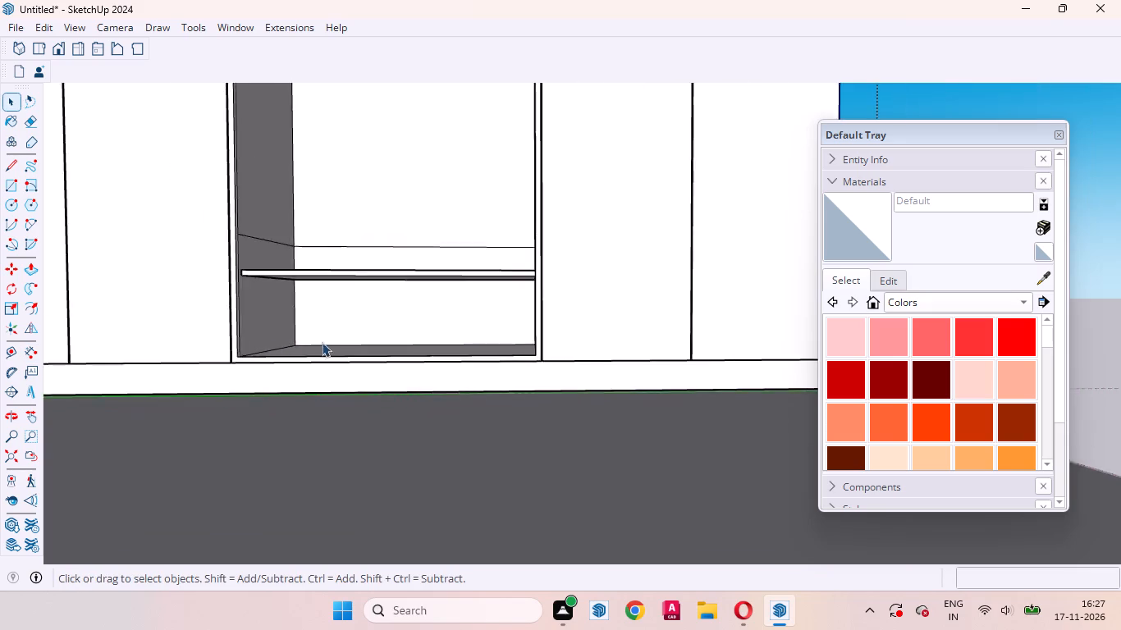
pyautogui.scroll(-3, 322, 342)
pyautogui.moveTo(328, 344); pyautogui.dragTo(386, 523, button='middle')
pyautogui.click(368, 336)
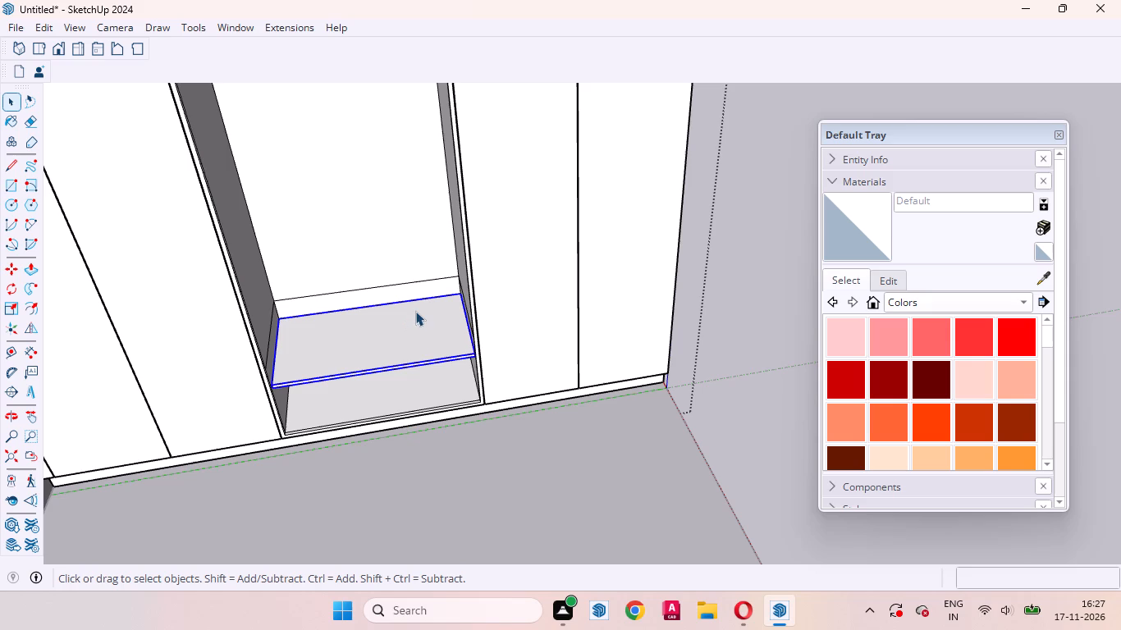
pyautogui.press('m')
pyautogui.scroll(6, 437, 300)
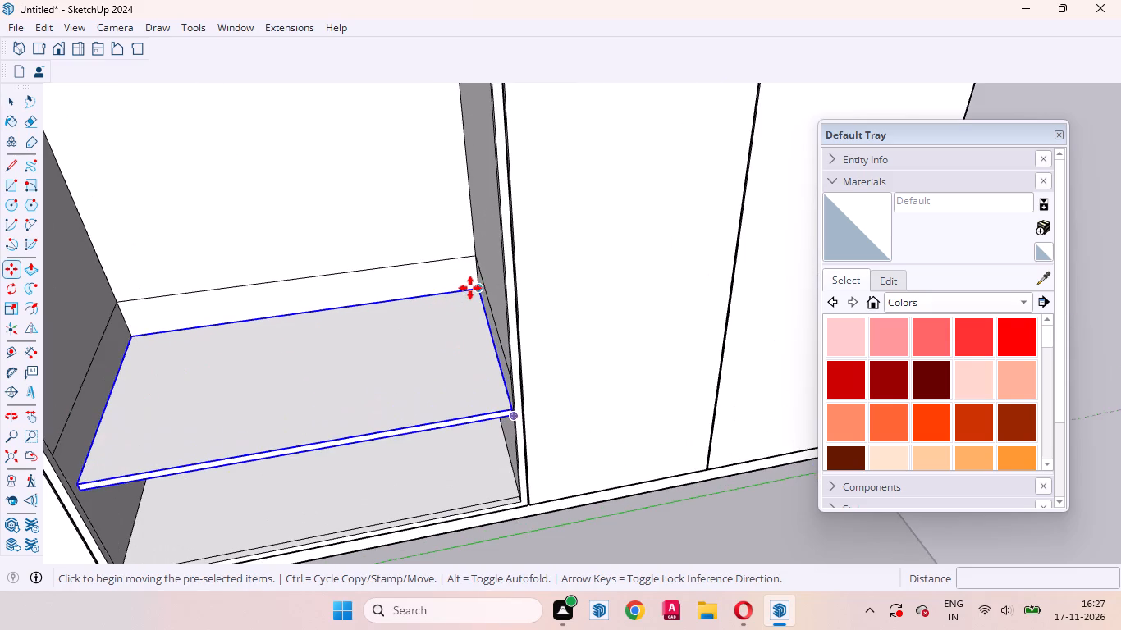
pyautogui.click(478, 286)
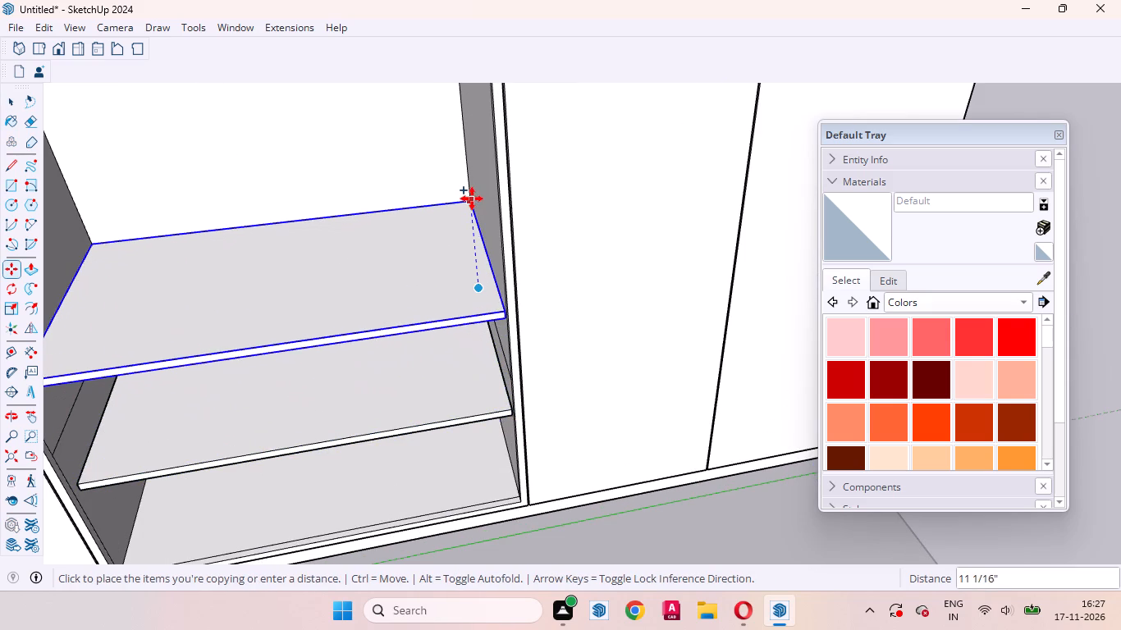
pyautogui.write('10')
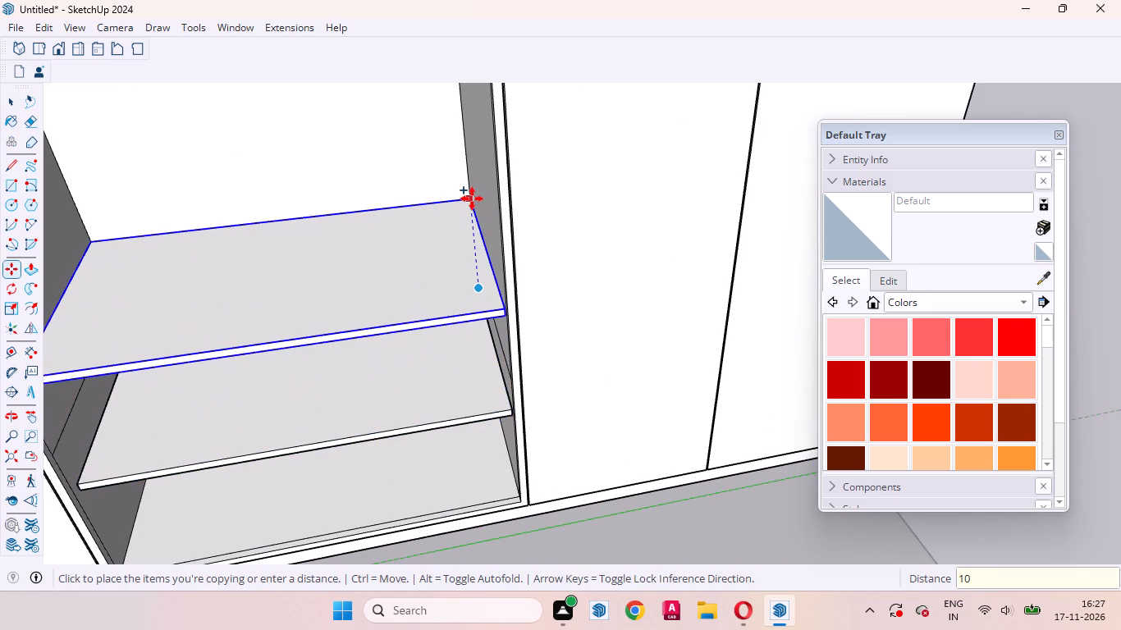
pyautogui.press('Return')
pyautogui.hotkey('shift', '*')
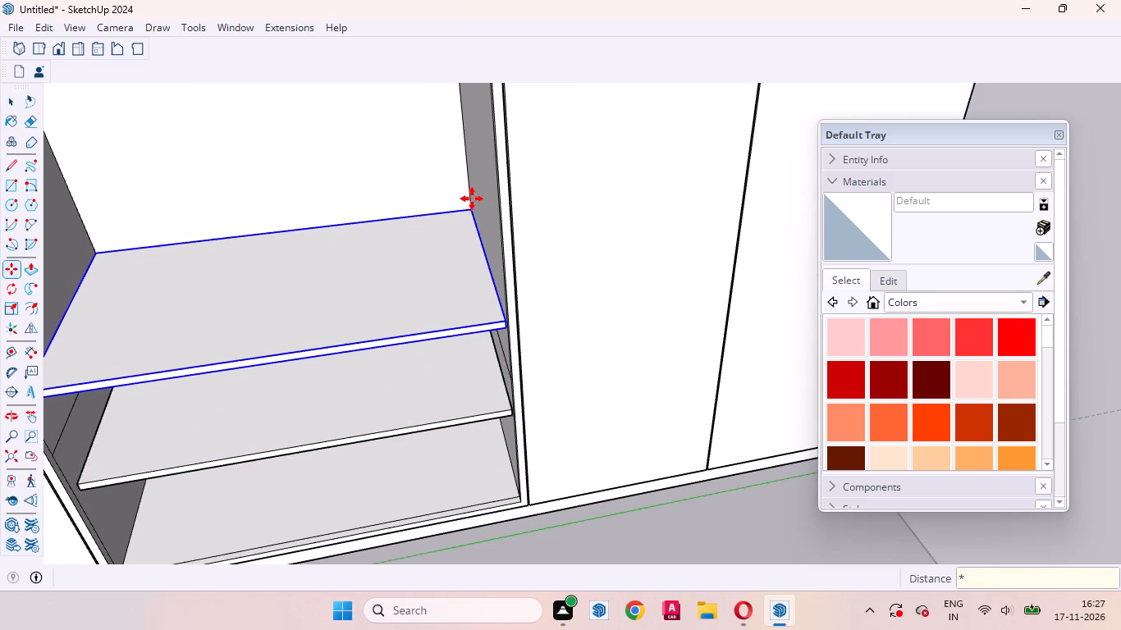
pyautogui.press('2')
pyautogui.press('Return')
pyautogui.press('space')
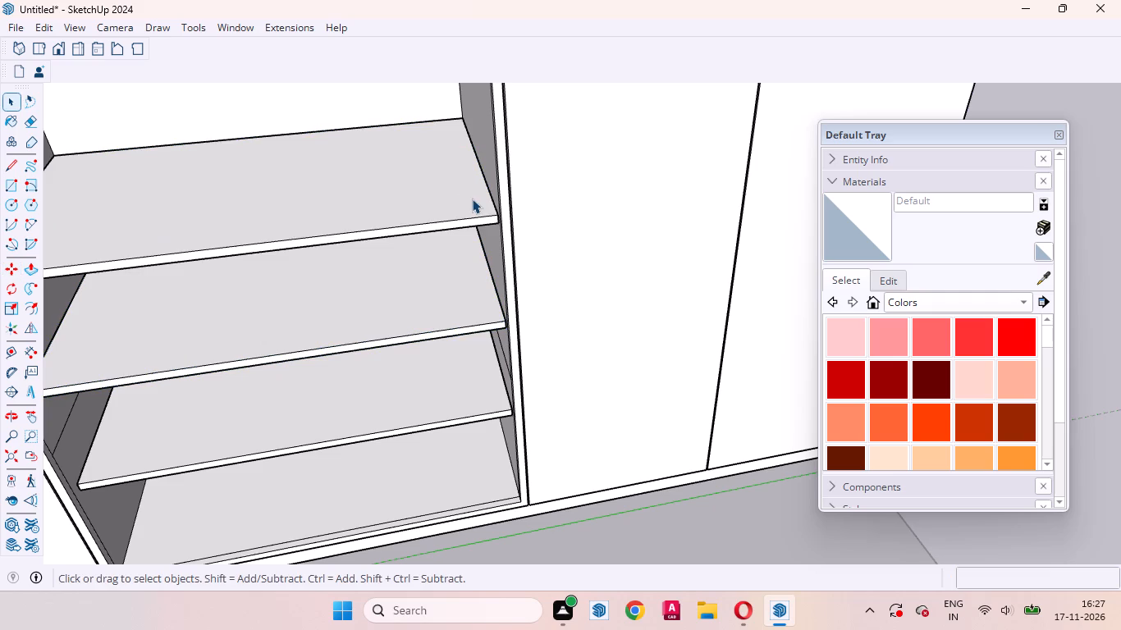
# Erase the leftover horizontal line across the back face of the middle recess.
pyautogui.scroll(-13, 406, 272)
pyautogui.moveTo(503, 395); pyautogui.dragTo(439, 226, button='middle')
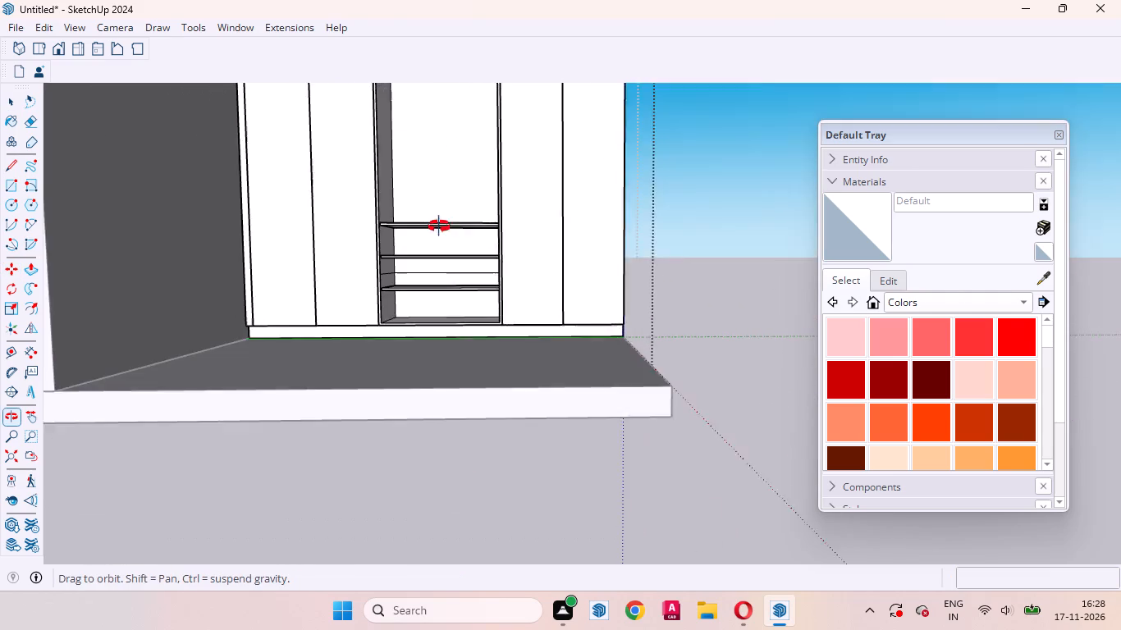
pyautogui.moveTo(439, 226); pyautogui.dragTo(445, 238, button='middle')
pyautogui.scroll(8, 373, 284)
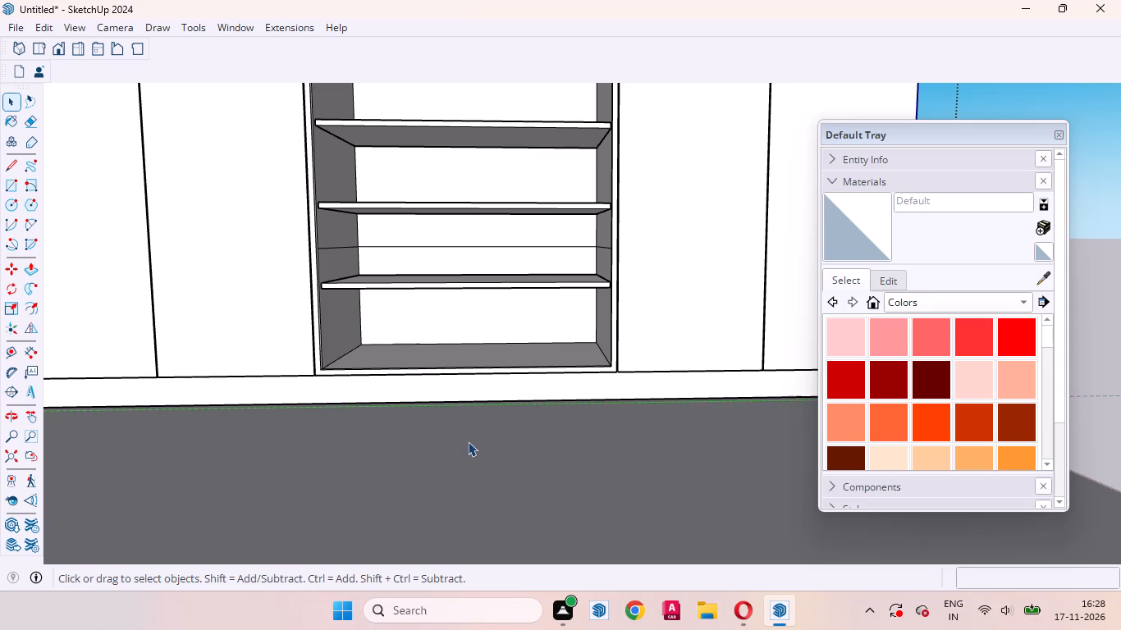
pyautogui.scroll(4, 415, 440)
pyautogui.click(436, 297)
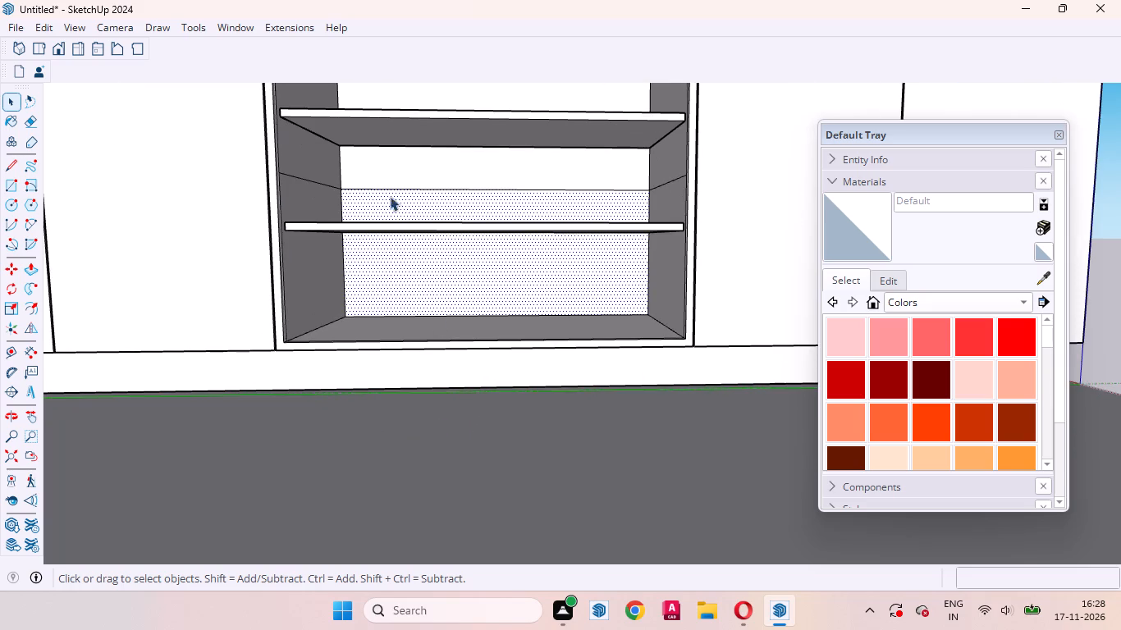
pyautogui.click(366, 188)
pyautogui.rightClick(366, 188)
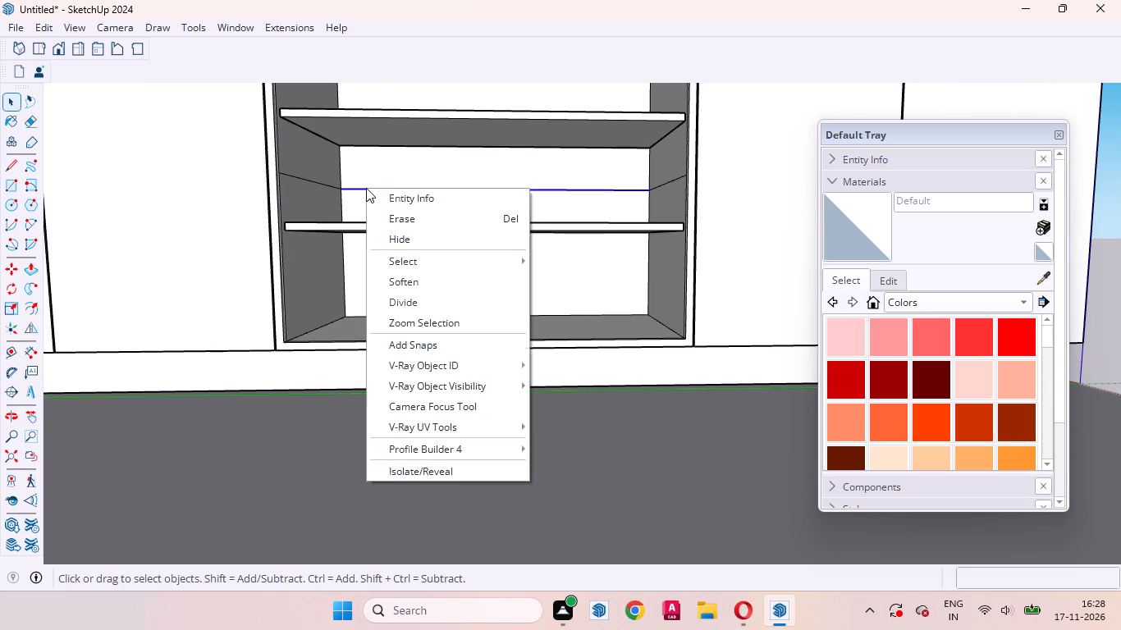
pyautogui.click(401, 218)
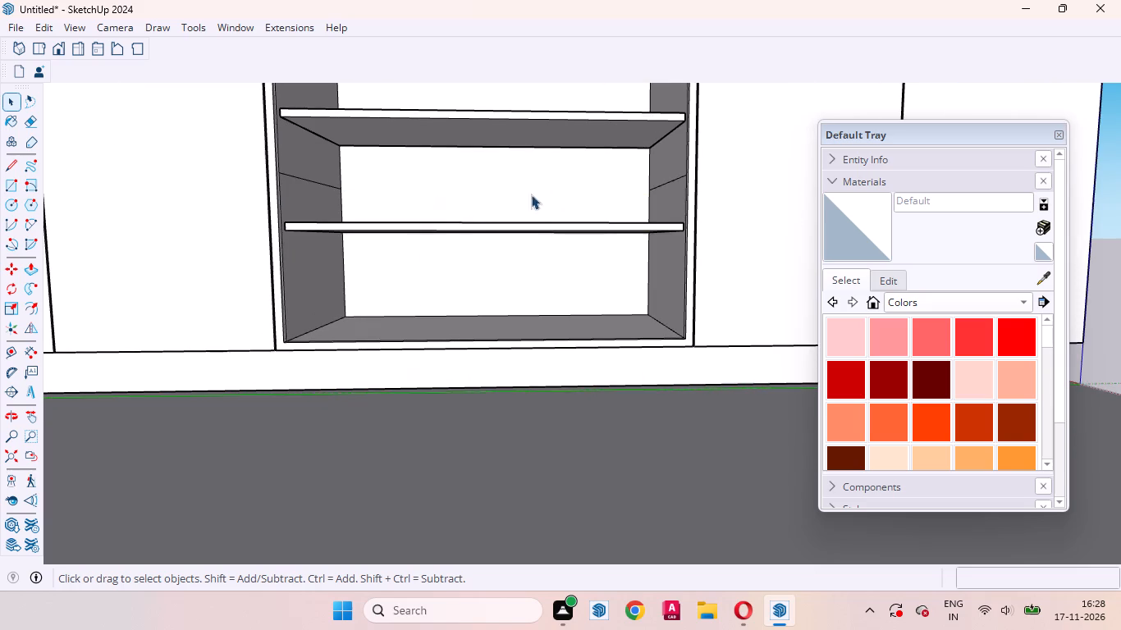
# Erase the leftover horizontal lines on both side faces of the middle recess.
pyautogui.moveTo(670, 194); pyautogui.dragTo(786, 215, button='middle')
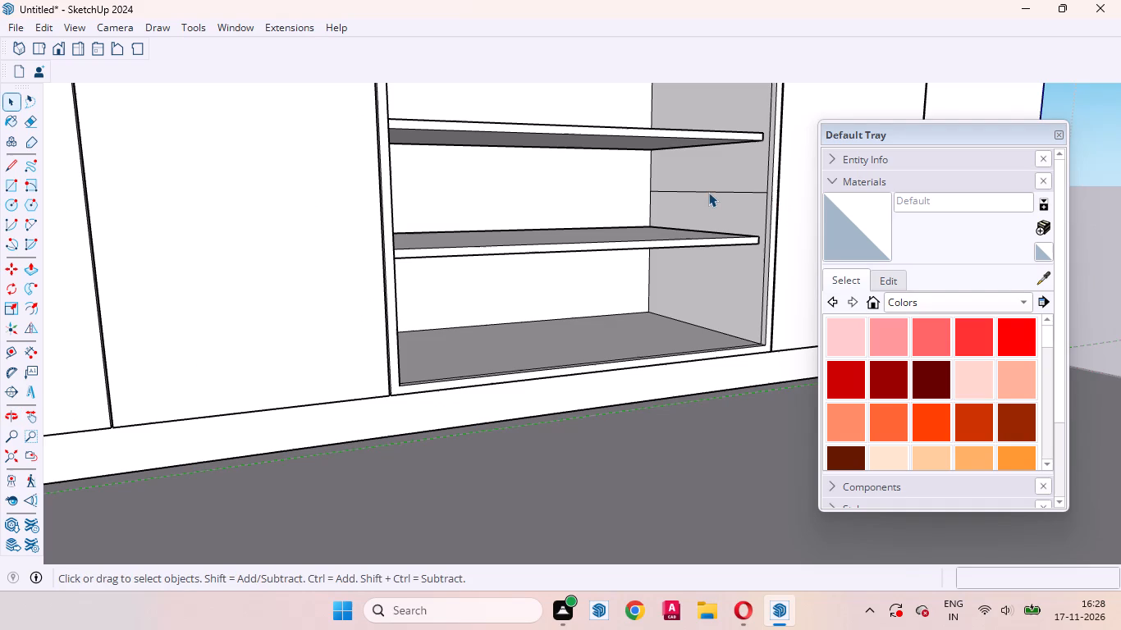
pyautogui.rightClick(712, 191)
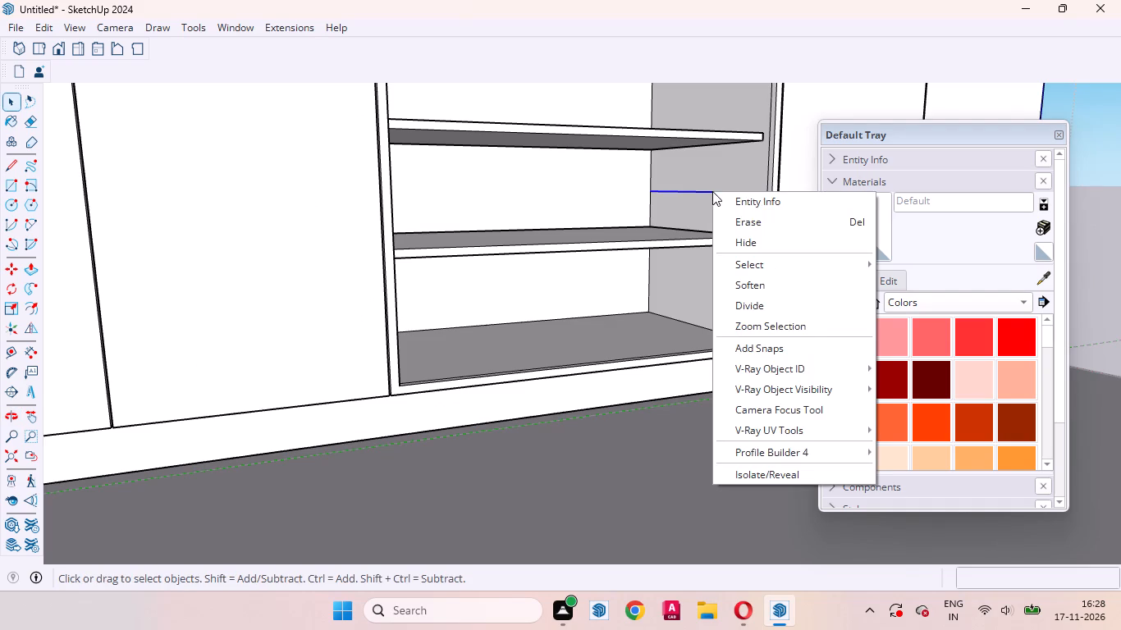
pyautogui.click(761, 216)
pyautogui.moveTo(722, 231); pyautogui.dragTo(516, 235, button='middle')
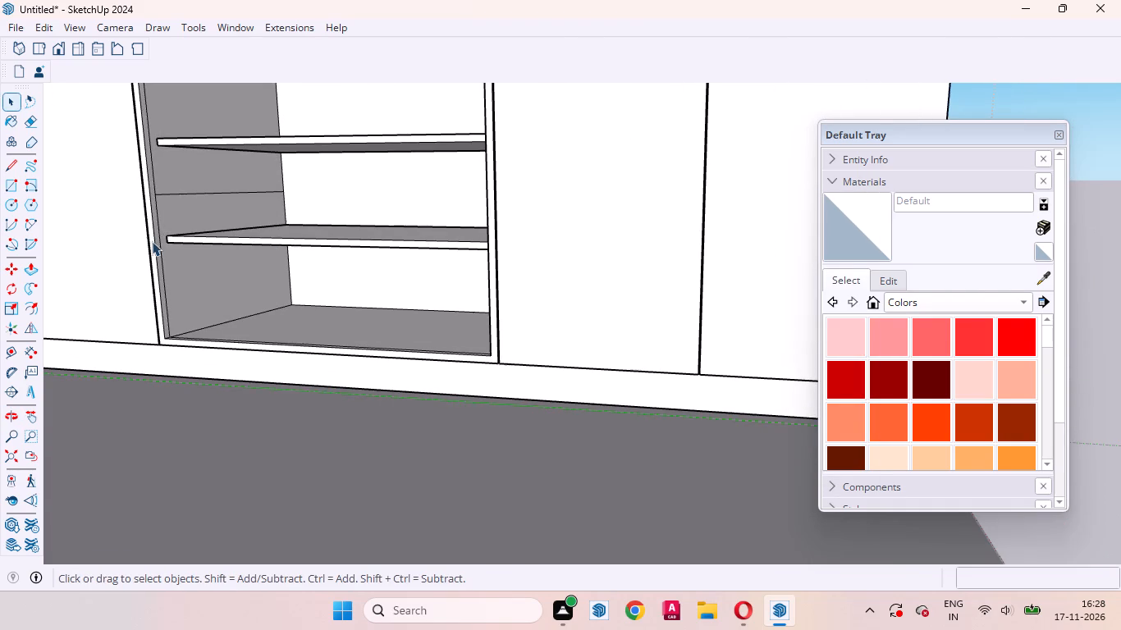
pyautogui.click(167, 191)
pyautogui.click(166, 193)
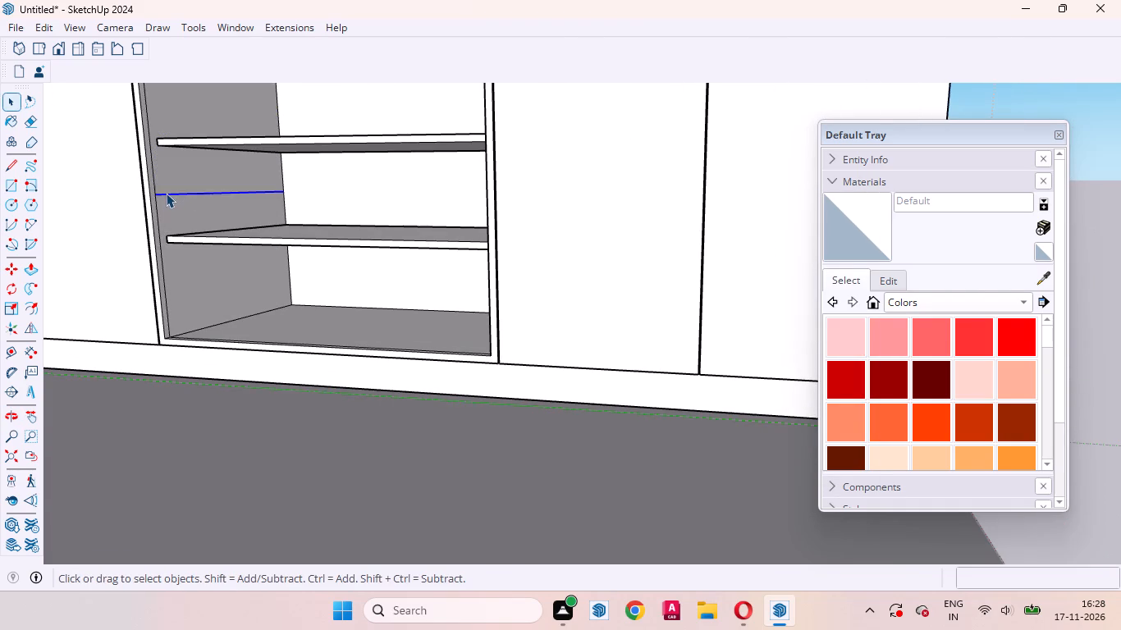
pyautogui.rightClick(166, 193)
pyautogui.click(208, 226)
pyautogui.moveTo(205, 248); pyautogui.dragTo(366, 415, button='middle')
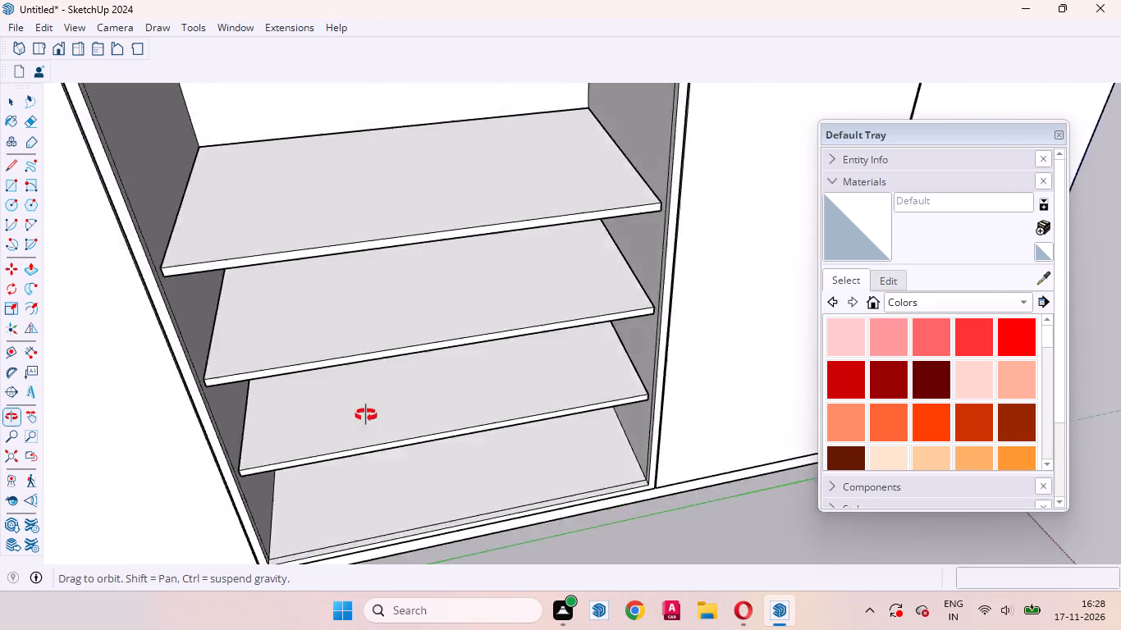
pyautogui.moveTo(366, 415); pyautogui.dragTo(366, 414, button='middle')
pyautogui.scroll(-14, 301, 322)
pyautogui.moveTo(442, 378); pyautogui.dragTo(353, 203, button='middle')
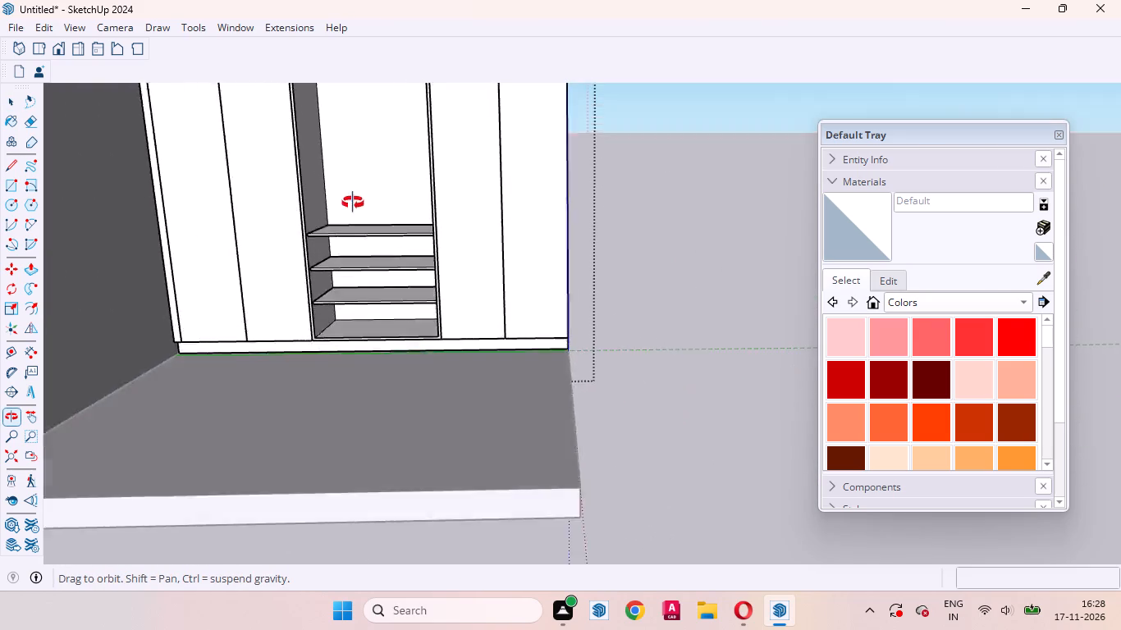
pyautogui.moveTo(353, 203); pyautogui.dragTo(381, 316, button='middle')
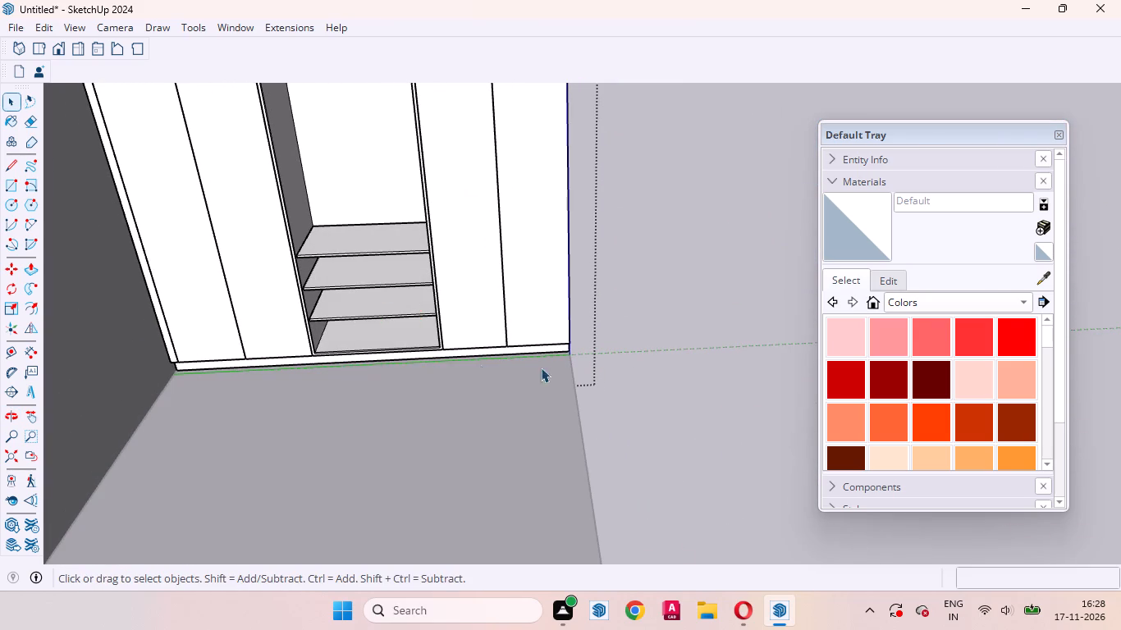
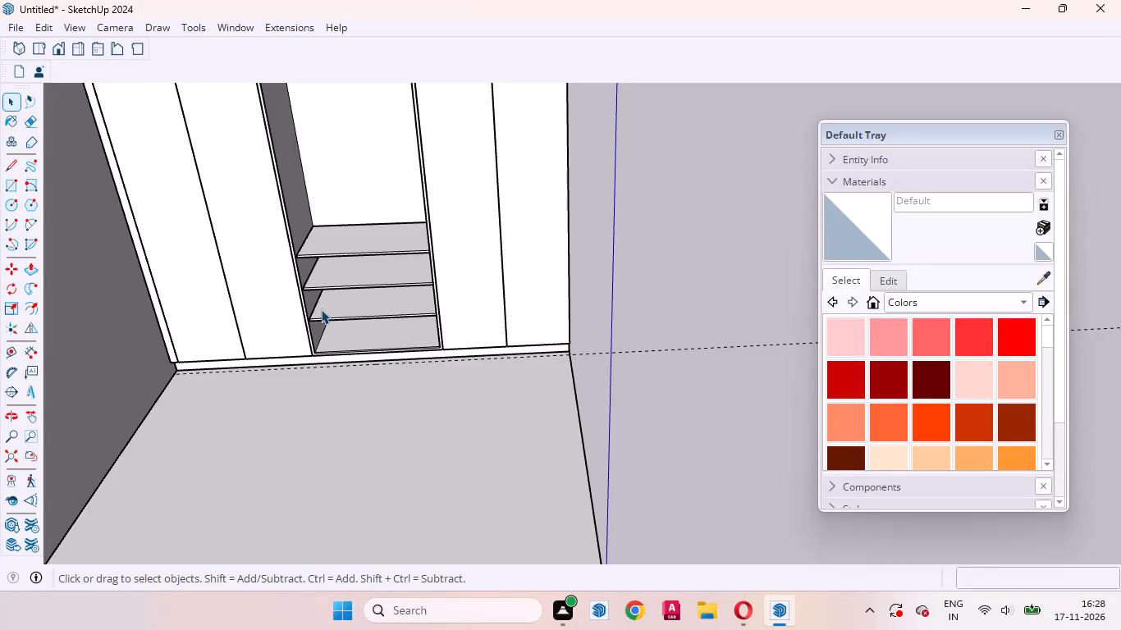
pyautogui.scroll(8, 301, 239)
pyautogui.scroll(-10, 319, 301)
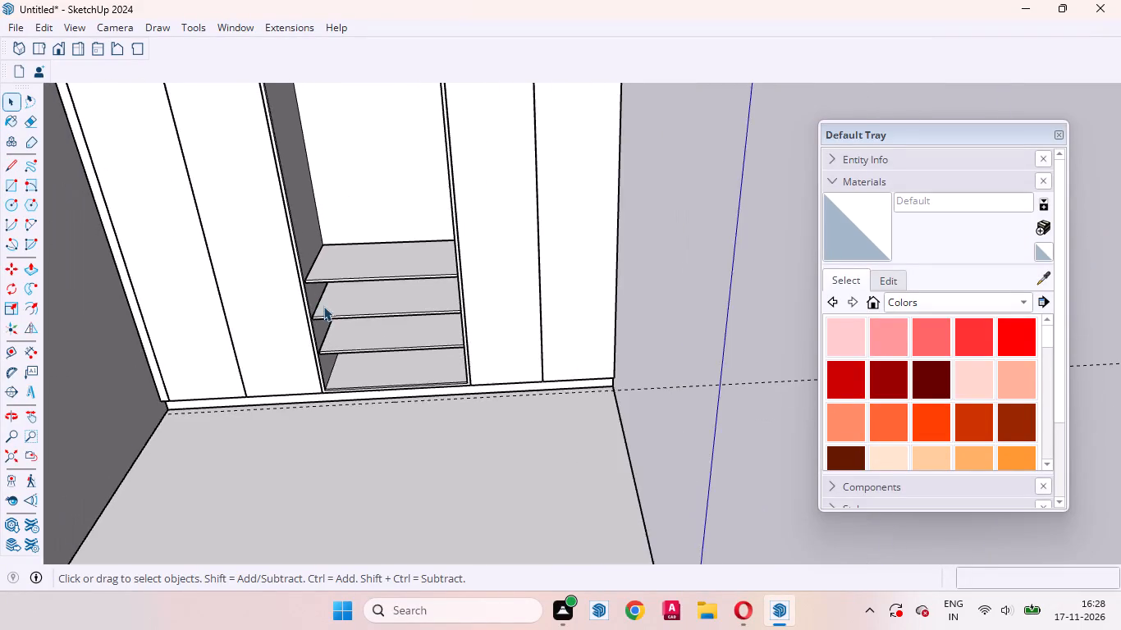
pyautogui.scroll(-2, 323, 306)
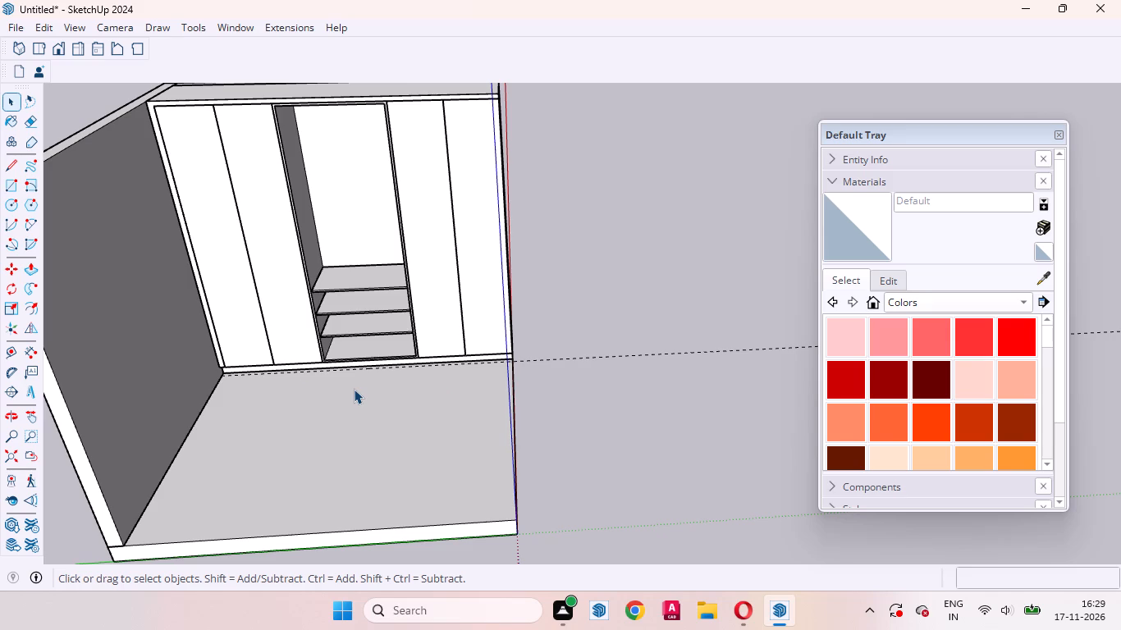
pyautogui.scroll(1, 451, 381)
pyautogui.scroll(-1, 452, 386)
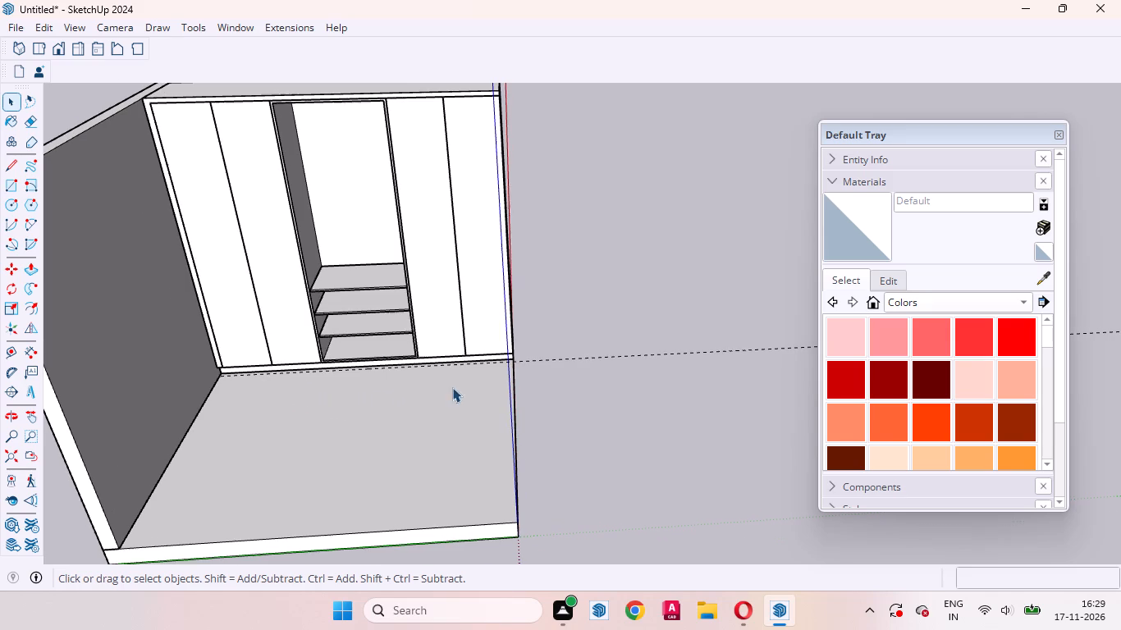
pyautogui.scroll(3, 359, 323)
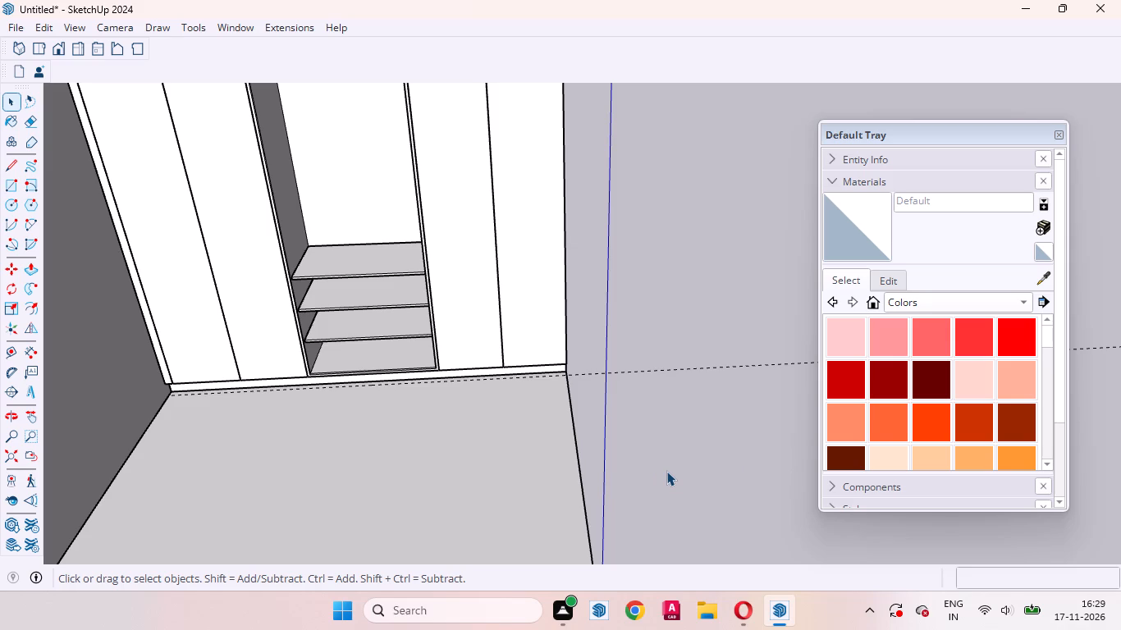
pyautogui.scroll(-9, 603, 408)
# In a new group, draw a rectangle about 2' 11 7/16" by 9 5/16" across the front opening between the two uppermost shelves.
pyautogui.moveTo(542, 230); pyautogui.dragTo(520, 152, button='middle')
pyautogui.scroll(12, 436, 258)
pyautogui.moveTo(459, 285); pyautogui.dragTo(406, 286, button='middle')
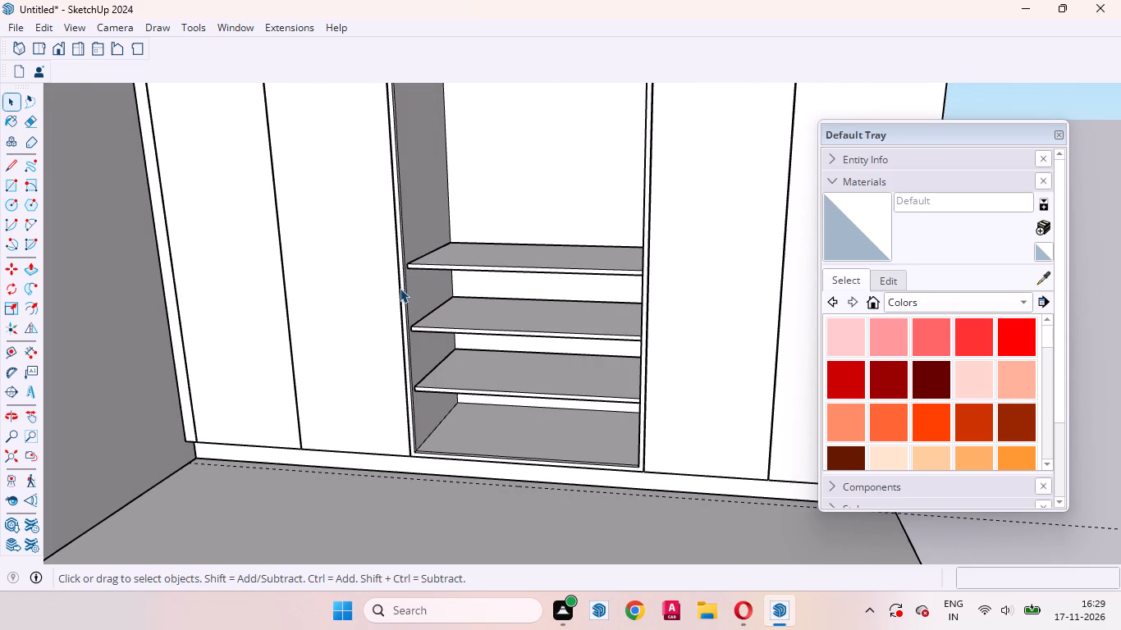
pyautogui.scroll(-8, 387, 284)
pyautogui.moveTo(421, 310); pyautogui.dragTo(435, 282, button='middle')
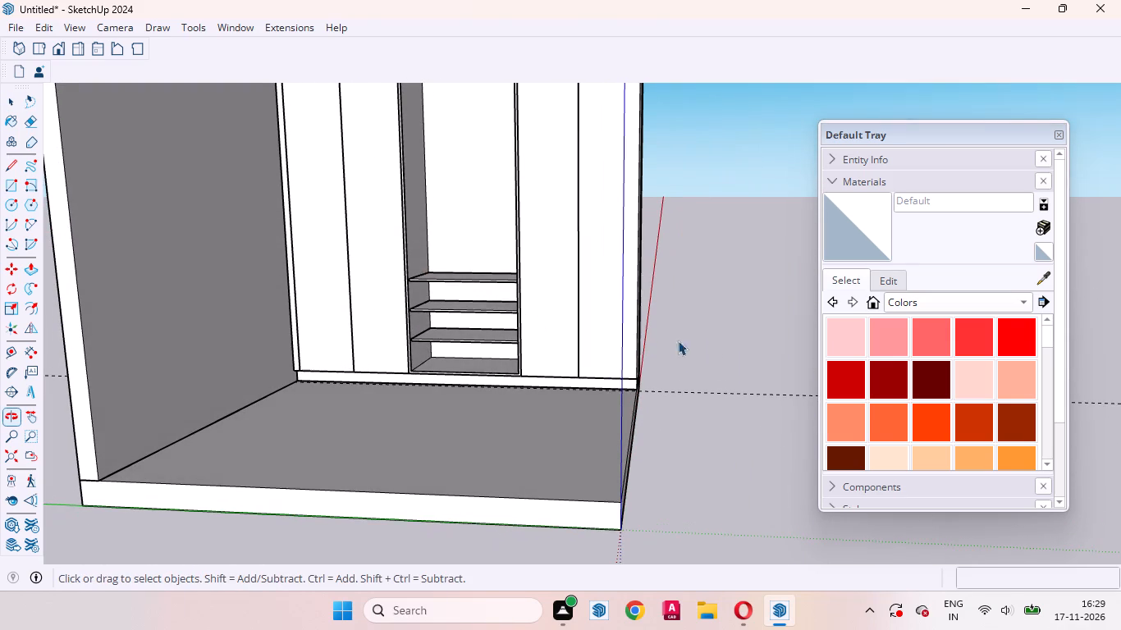
pyautogui.rightClick(707, 308)
pyautogui.click(759, 350)
pyautogui.scroll(4, 380, 276)
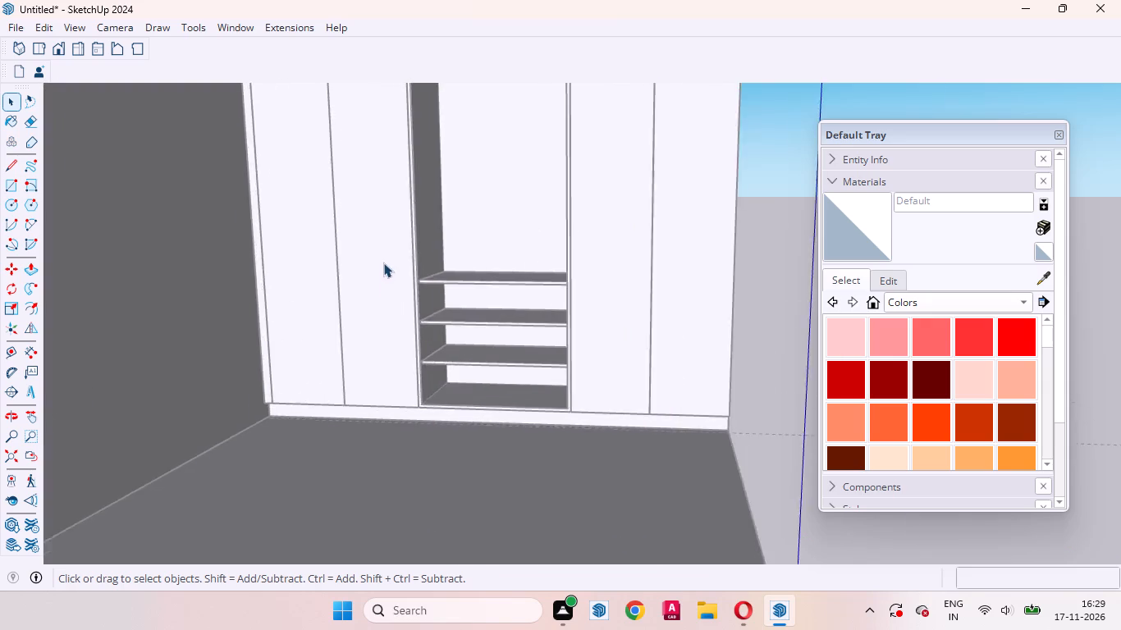
pyautogui.scroll(12, 383, 262)
pyautogui.moveTo(431, 350); pyautogui.dragTo(350, 277, button='middle')
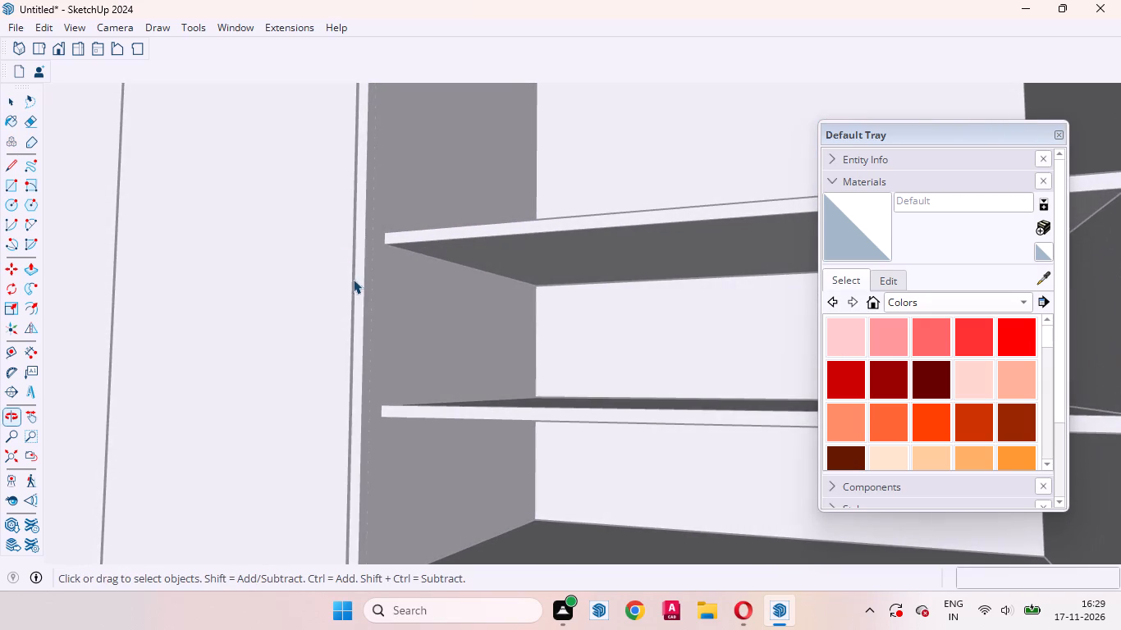
pyautogui.press('r')
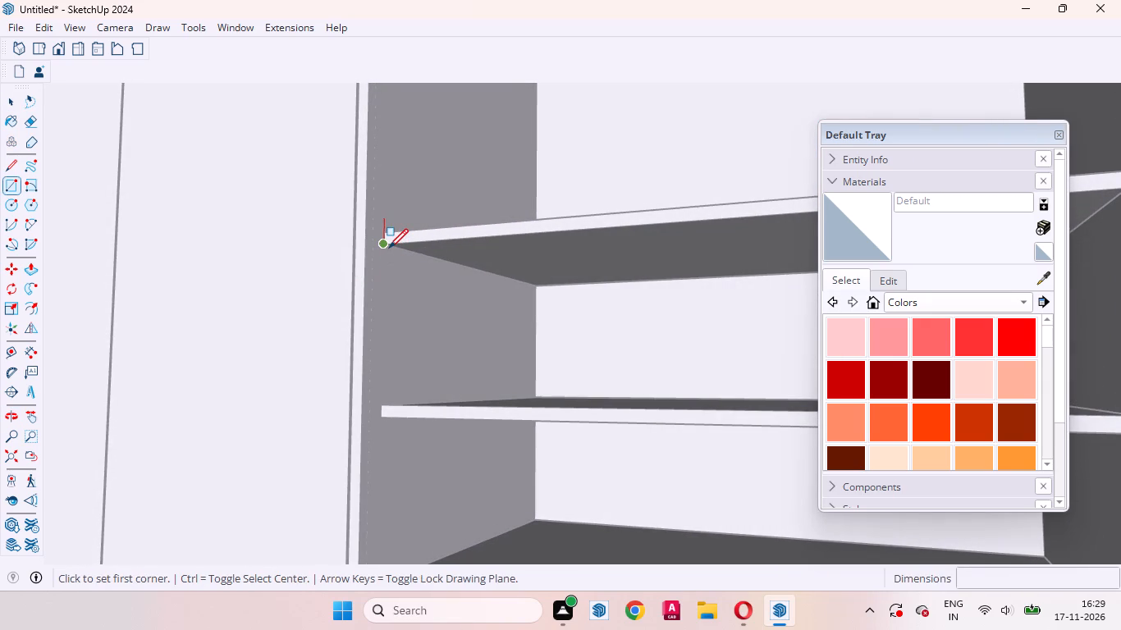
pyautogui.click(389, 248)
pyautogui.scroll(-11, 395, 322)
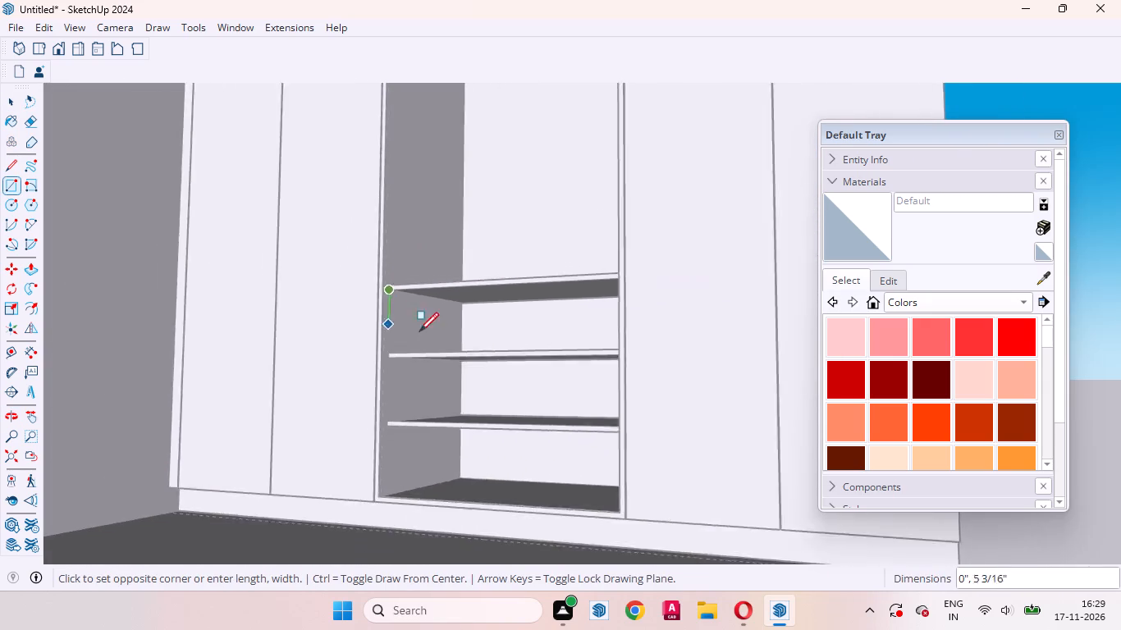
pyautogui.scroll(-1, 419, 331)
pyautogui.moveTo(439, 346); pyautogui.dragTo(663, 409, button='middle')
pyautogui.scroll(12, 692, 369)
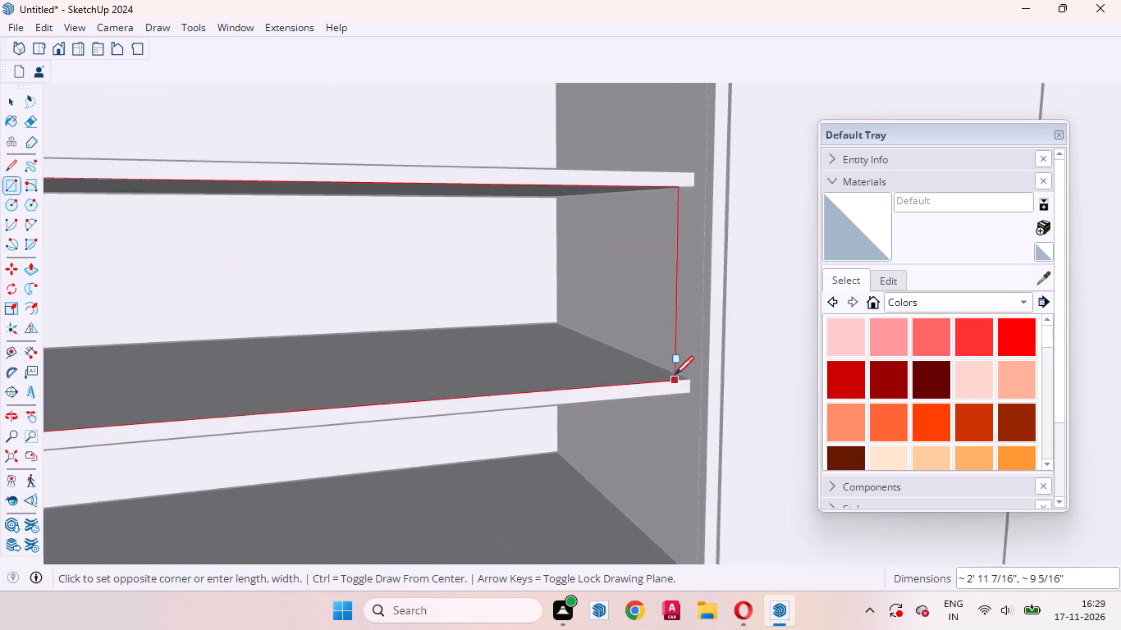
pyautogui.click(687, 379)
pyautogui.press('space')
# Push/Pull the rectangle 18mm outward into a front panel and close its group.
pyautogui.scroll(9, 693, 172)
pyautogui.moveTo(693, 227); pyautogui.dragTo(670, 372, button='middle')
pyautogui.scroll(1, 657, 333)
pyautogui.click(593, 350)
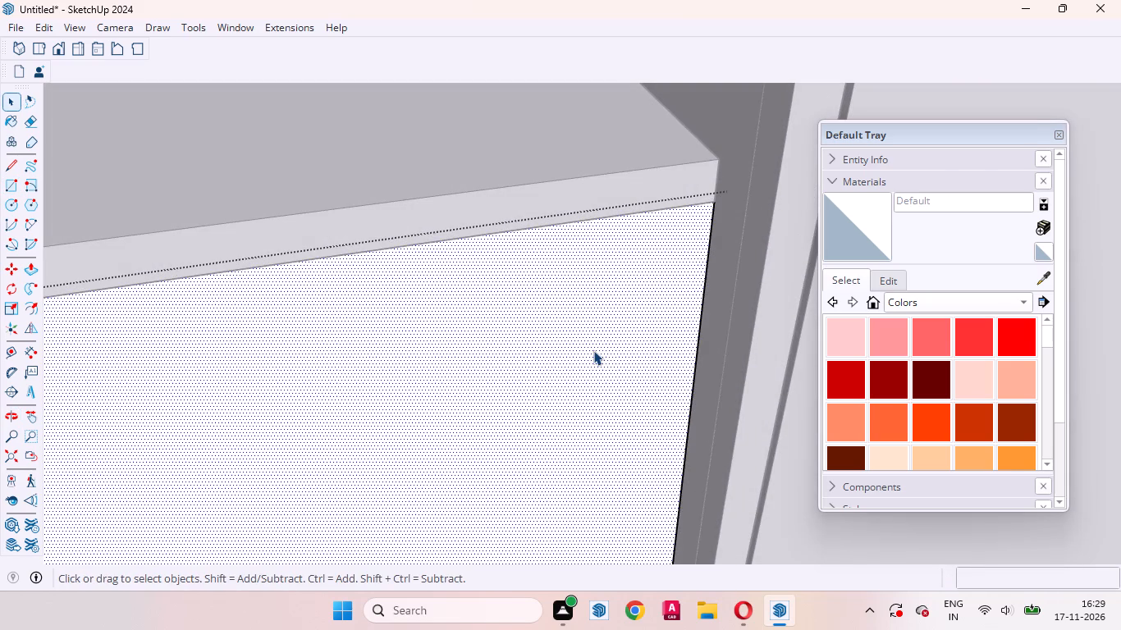
pyautogui.press('p')
pyautogui.click(593, 350)
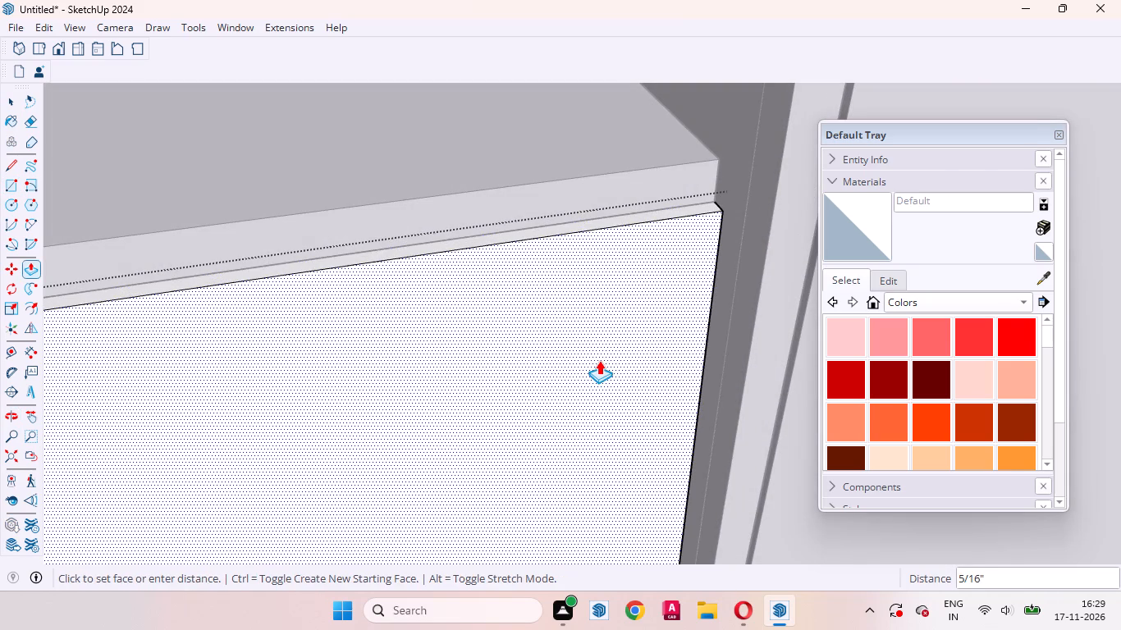
pyautogui.write('18mm')
pyautogui.press('Return')
pyautogui.press('space')
pyautogui.scroll(-11, 583, 171)
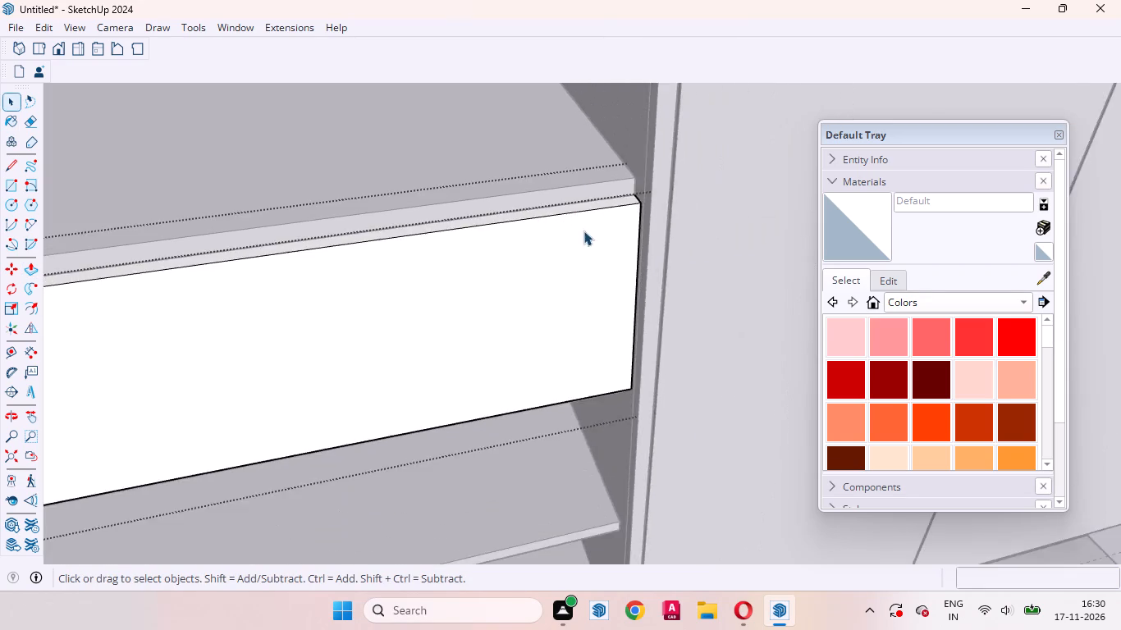
pyautogui.scroll(-19, 583, 231)
pyautogui.click(749, 274)
# Move the front panel back by its own thickness so its face sits flush with the shelf fronts.
pyautogui.scroll(4, 525, 248)
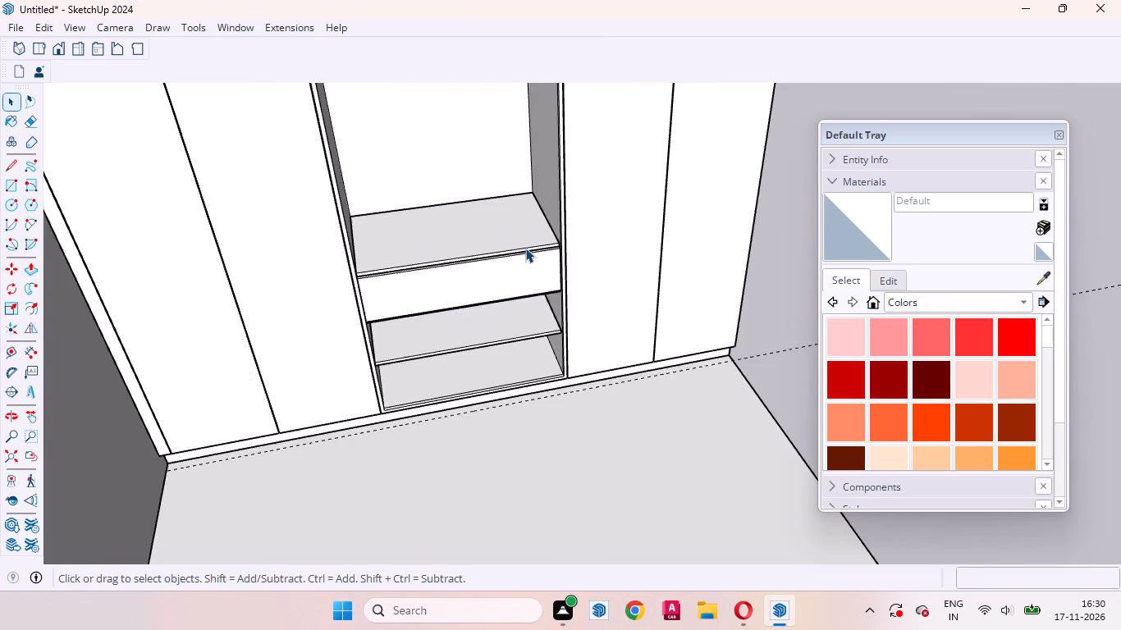
pyautogui.click(542, 268)
pyautogui.scroll(19, 547, 242)
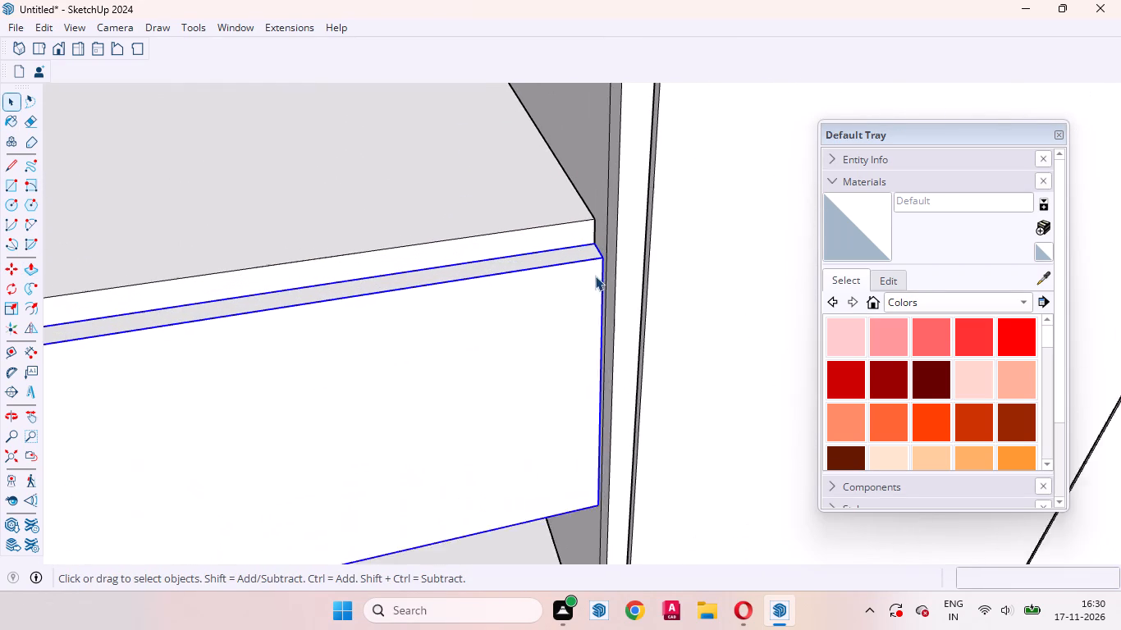
pyautogui.press('m')
pyautogui.click(604, 257)
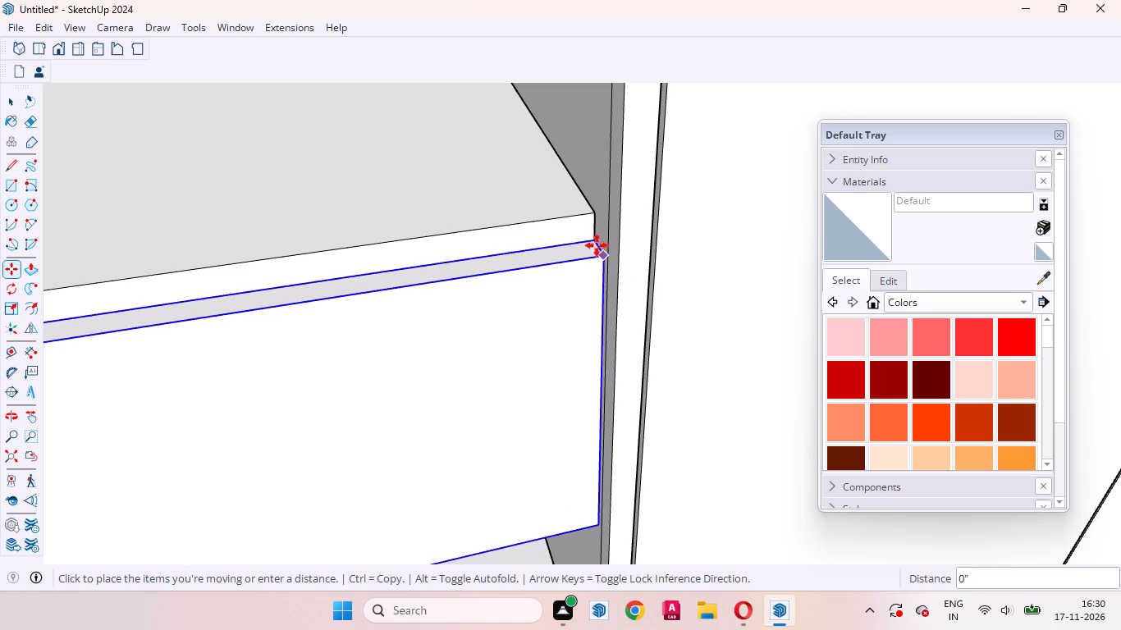
pyautogui.click(593, 240)
pyautogui.press('space')
# Copy the front panel straight down at 10" spacing, as an array of two copies, to cover the lower shelf openings.
pyautogui.scroll(-8, 556, 242)
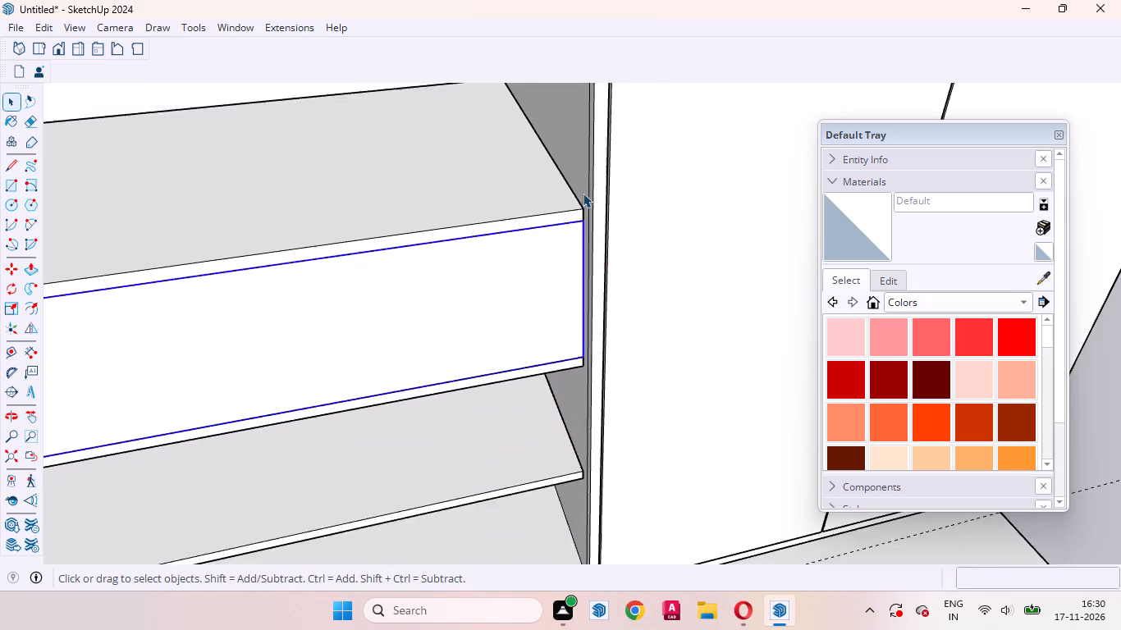
pyautogui.scroll(-9, 583, 193)
pyautogui.moveTo(521, 285); pyautogui.dragTo(494, 217, button='middle')
pyautogui.scroll(8, 266, 222)
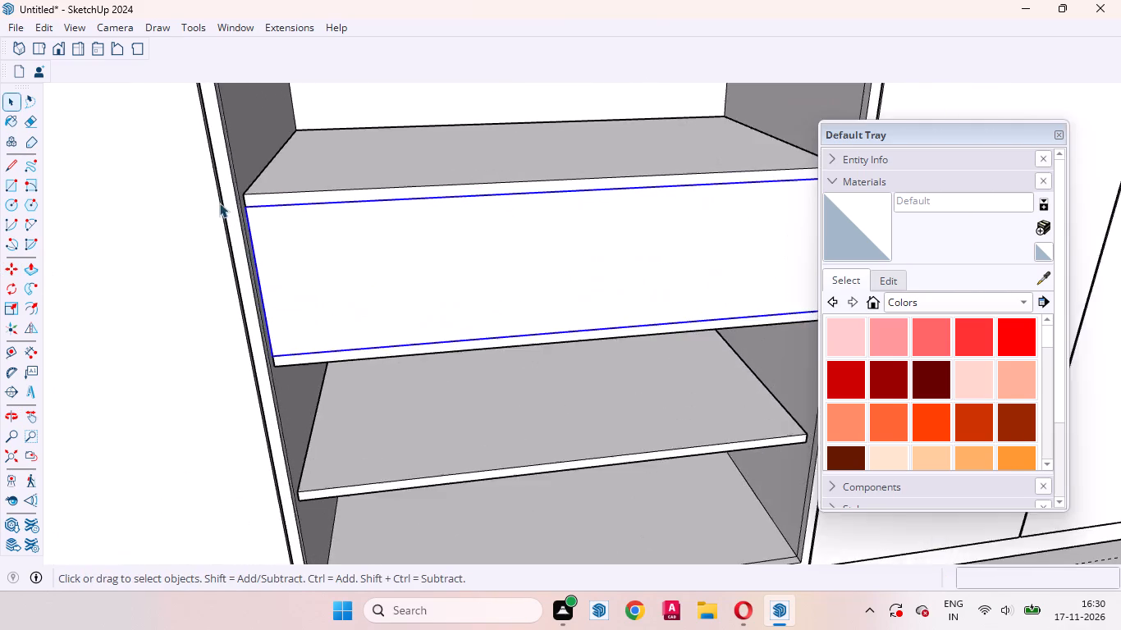
pyautogui.scroll(9, 219, 203)
pyautogui.click(392, 276)
pyautogui.scroll(-12, 266, 267)
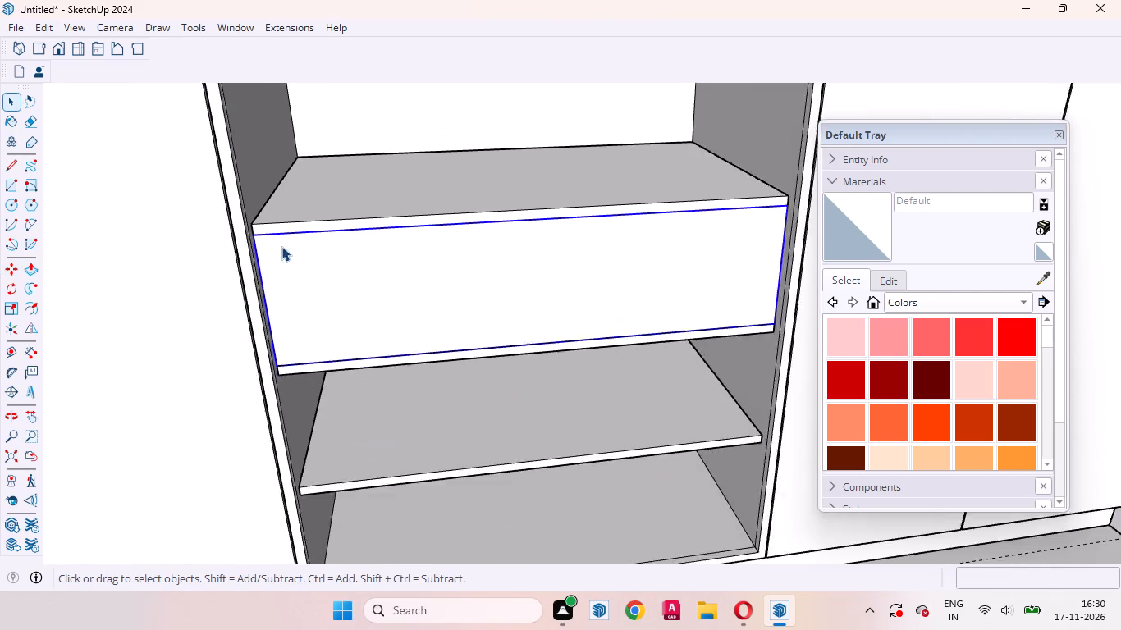
pyautogui.scroll(-6, 281, 246)
pyautogui.press('m')
pyautogui.scroll(4, 578, 232)
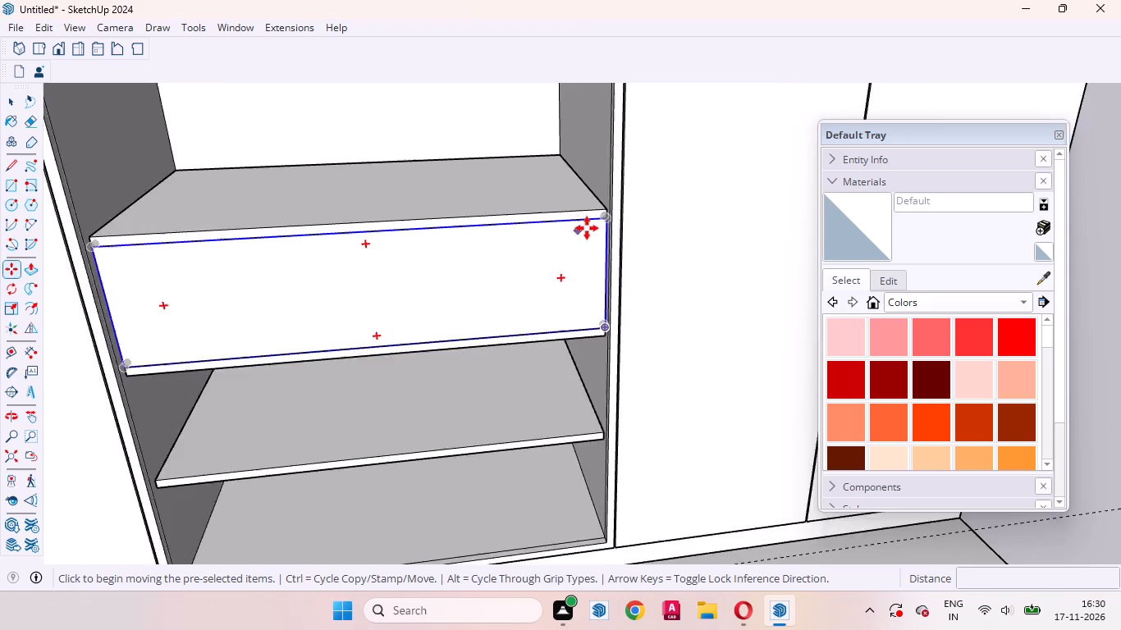
pyautogui.scroll(7, 587, 228)
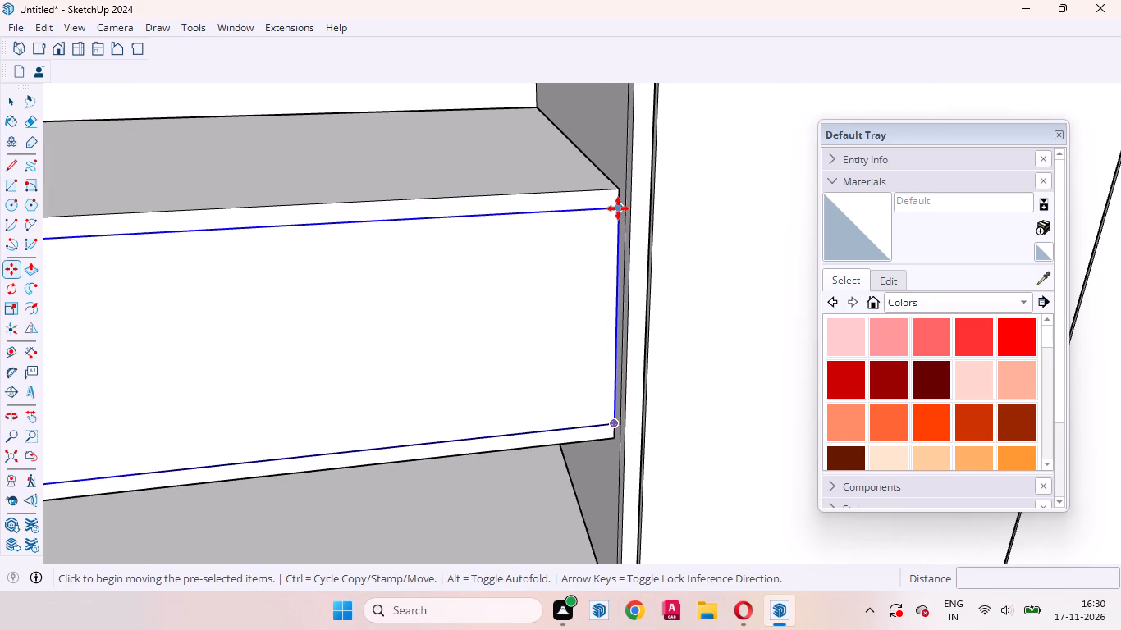
pyautogui.click(618, 208)
pyautogui.scroll(-7, 613, 231)
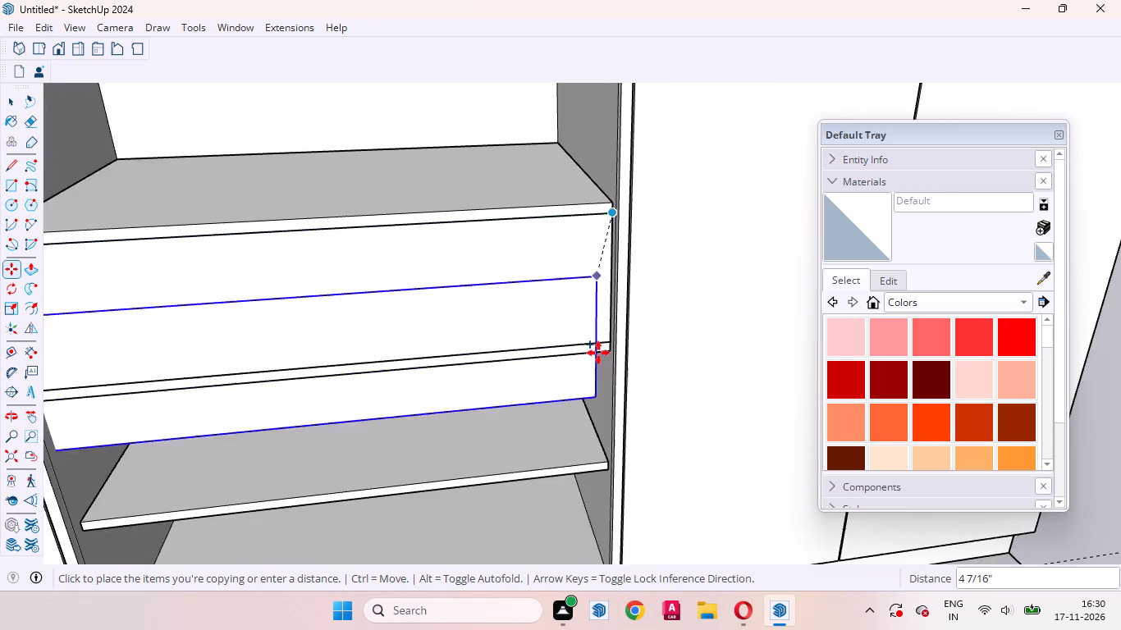
pyautogui.scroll(11, 600, 368)
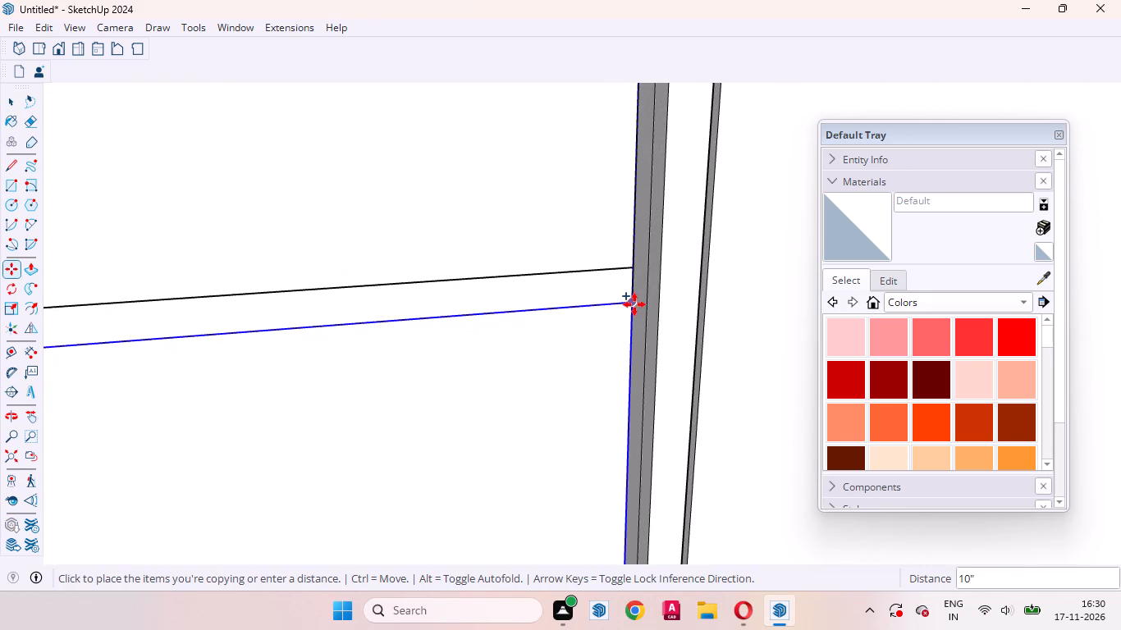
pyautogui.click(634, 304)
pyautogui.hotkey('shift', '*')
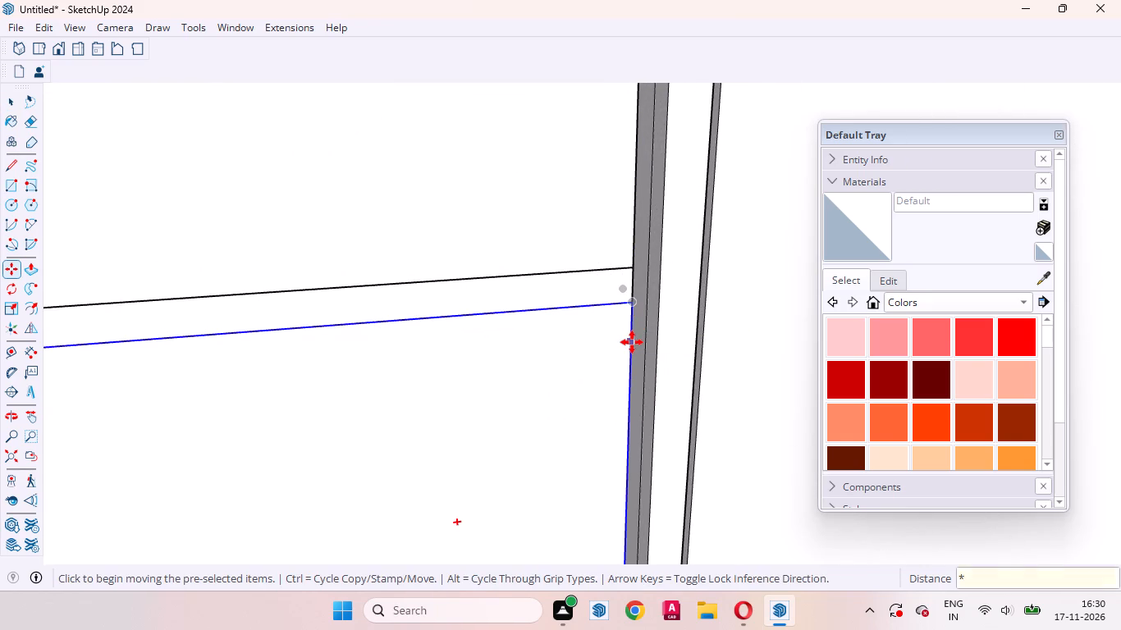
pyautogui.press('2')
pyautogui.press('Return')
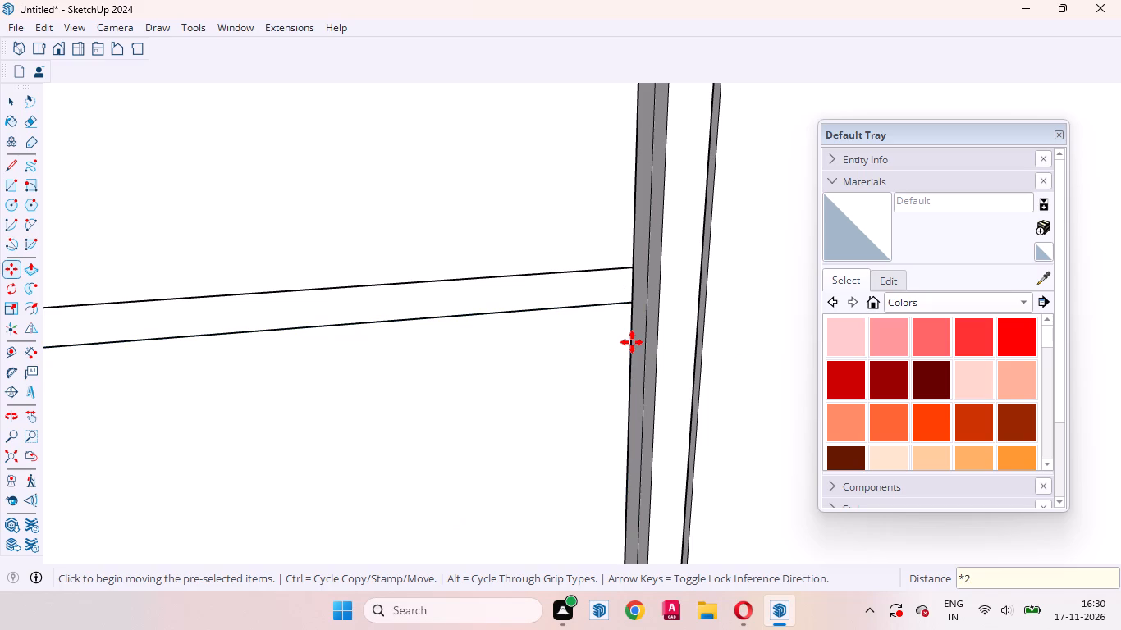
pyautogui.press('space')
# Place a guide 3mm above the recess floor, parallel to the floor's side edge beneath the lowest front panel.
pyautogui.scroll(-12, 574, 262)
pyautogui.scroll(1, 593, 226)
pyautogui.scroll(-6, 593, 226)
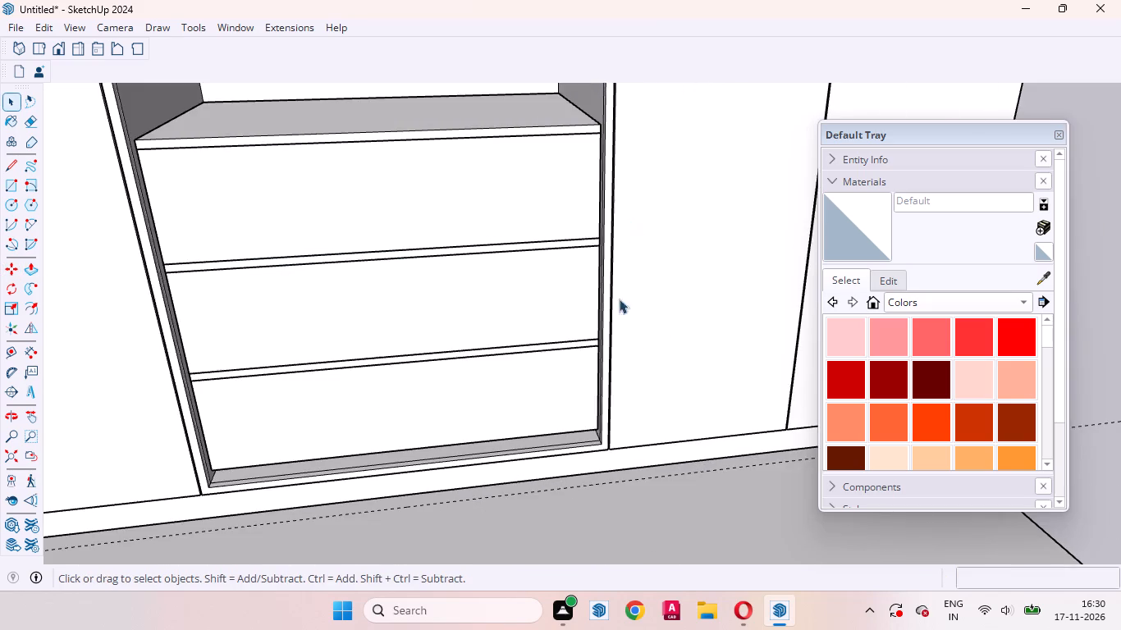
pyautogui.scroll(4, 328, 420)
pyautogui.moveTo(237, 485); pyautogui.dragTo(235, 397, button='middle')
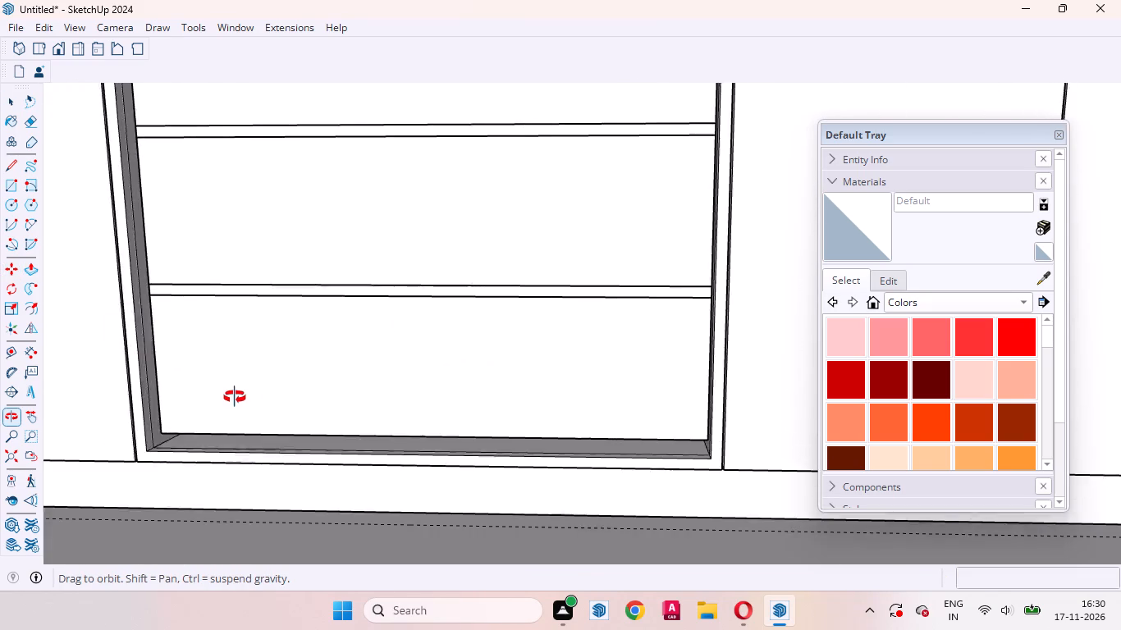
pyautogui.moveTo(235, 397); pyautogui.dragTo(242, 395, button='middle')
pyautogui.scroll(4, 322, 419)
pyautogui.scroll(-1, 267, 403)
pyautogui.scroll(1, 270, 400)
pyautogui.scroll(-1, 275, 398)
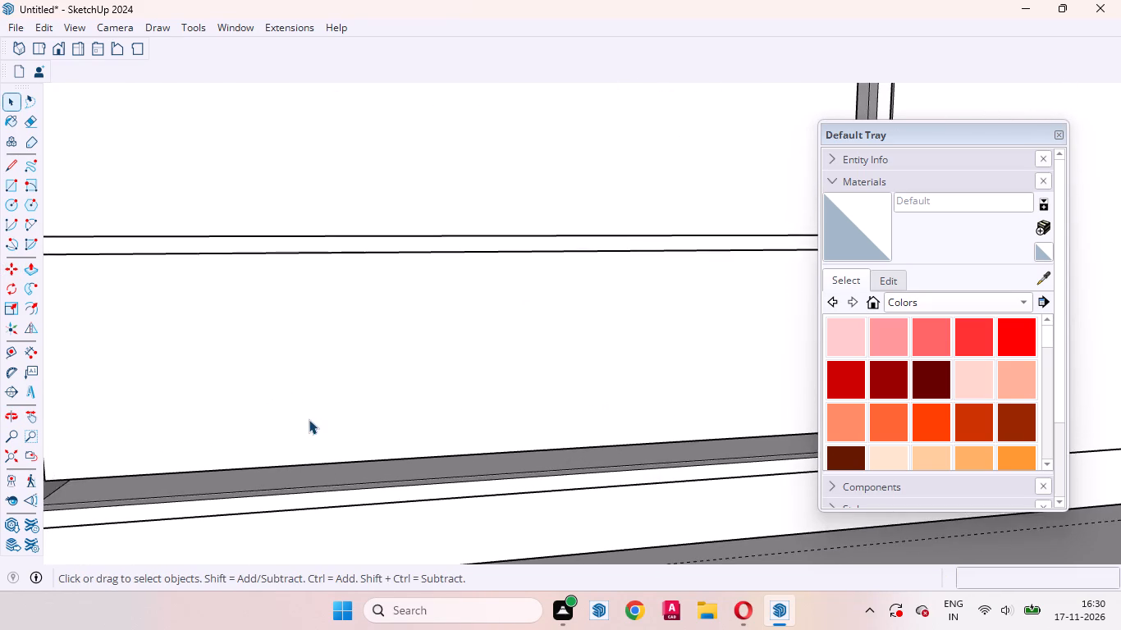
pyautogui.scroll(-5, 292, 420)
pyautogui.moveTo(205, 436); pyautogui.dragTo(177, 406, button='middle')
pyautogui.scroll(14, 145, 447)
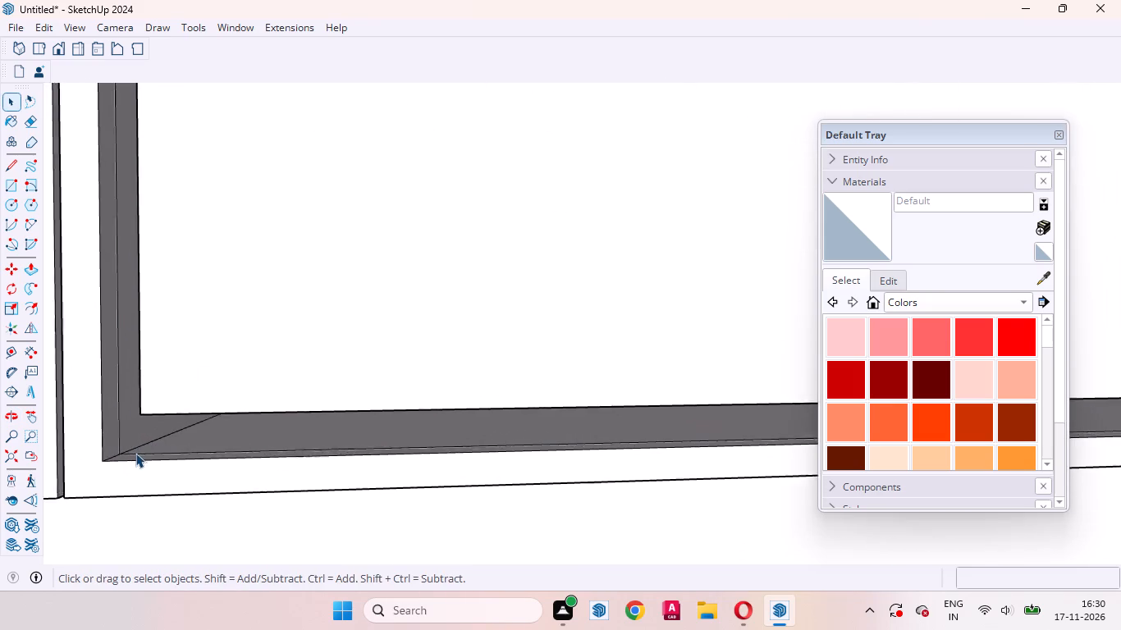
pyautogui.scroll(3, 135, 453)
pyautogui.press('t')
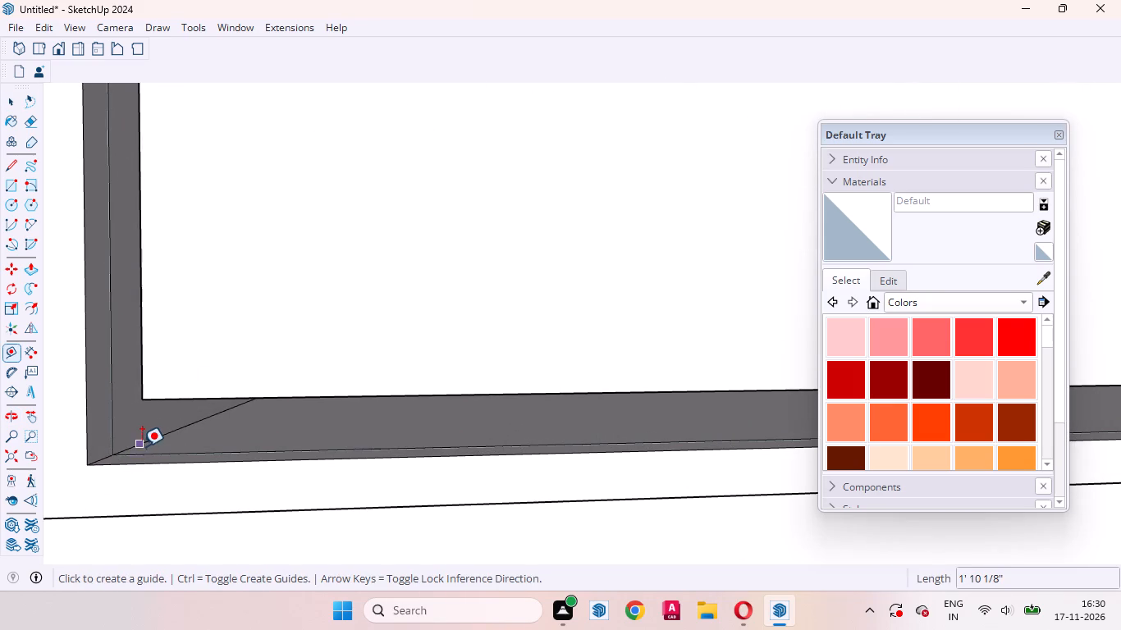
pyautogui.moveTo(133, 437); pyautogui.dragTo(125, 550, button='middle')
pyautogui.scroll(4, 148, 439)
pyautogui.click(164, 445)
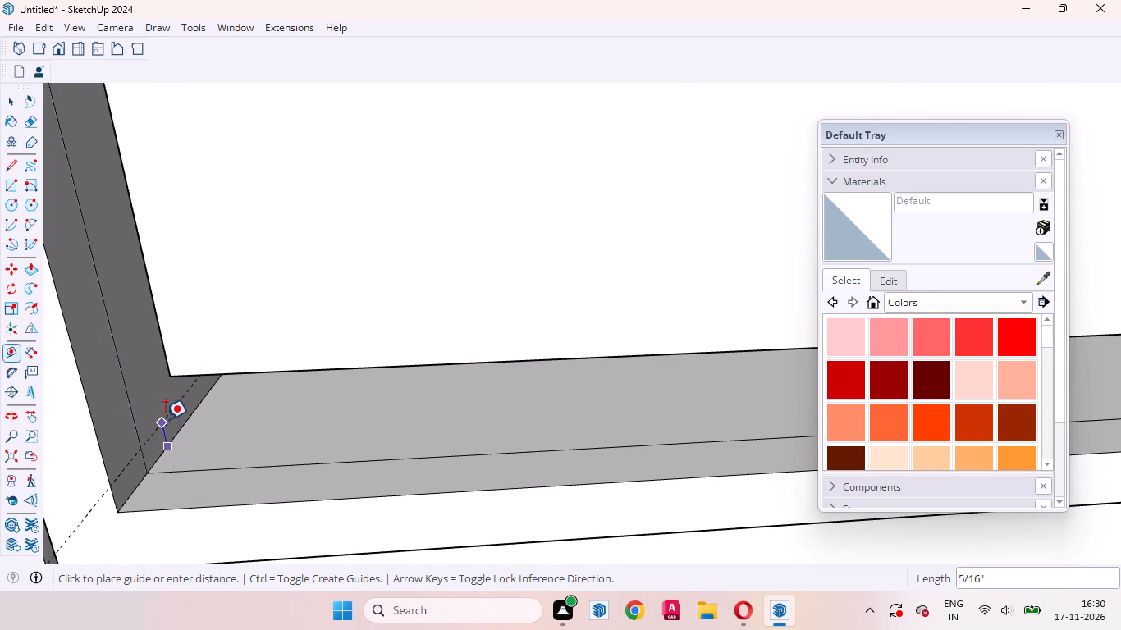
pyautogui.write('3mm')
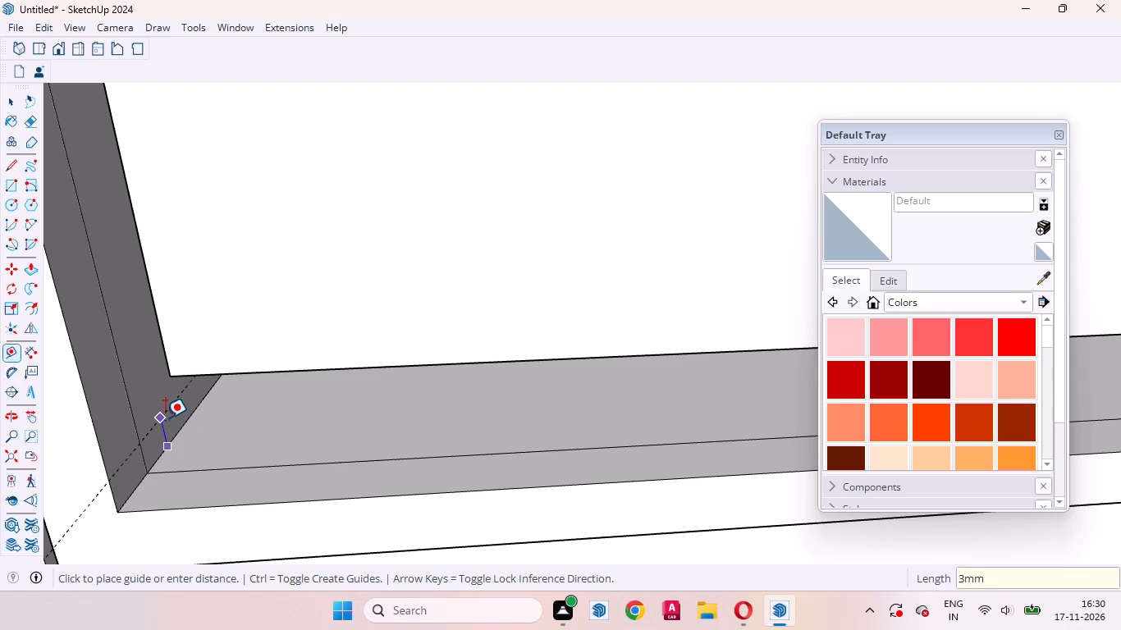
pyautogui.press('Return')
pyautogui.press('space')
# Open the lowest front panel's group, Push/Pull its bottom face down to the guide above the recess floor, and close the group.
pyautogui.moveTo(256, 441); pyautogui.dragTo(239, 281, button='middle')
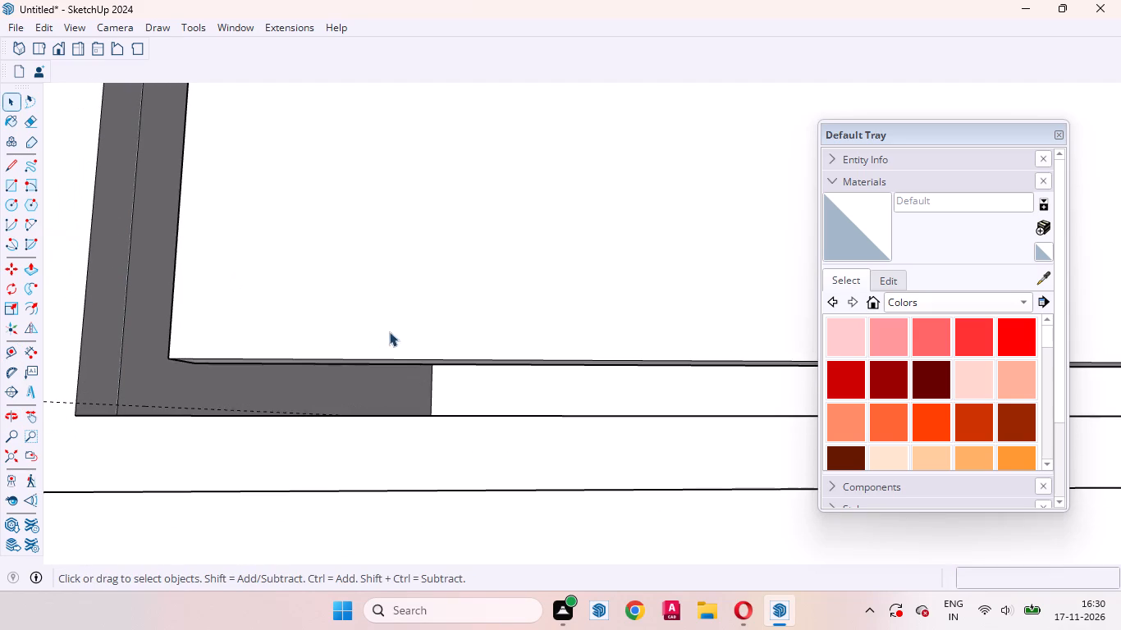
pyautogui.click(381, 334)
pyautogui.doubleClick(370, 339)
pyautogui.scroll(7, 241, 368)
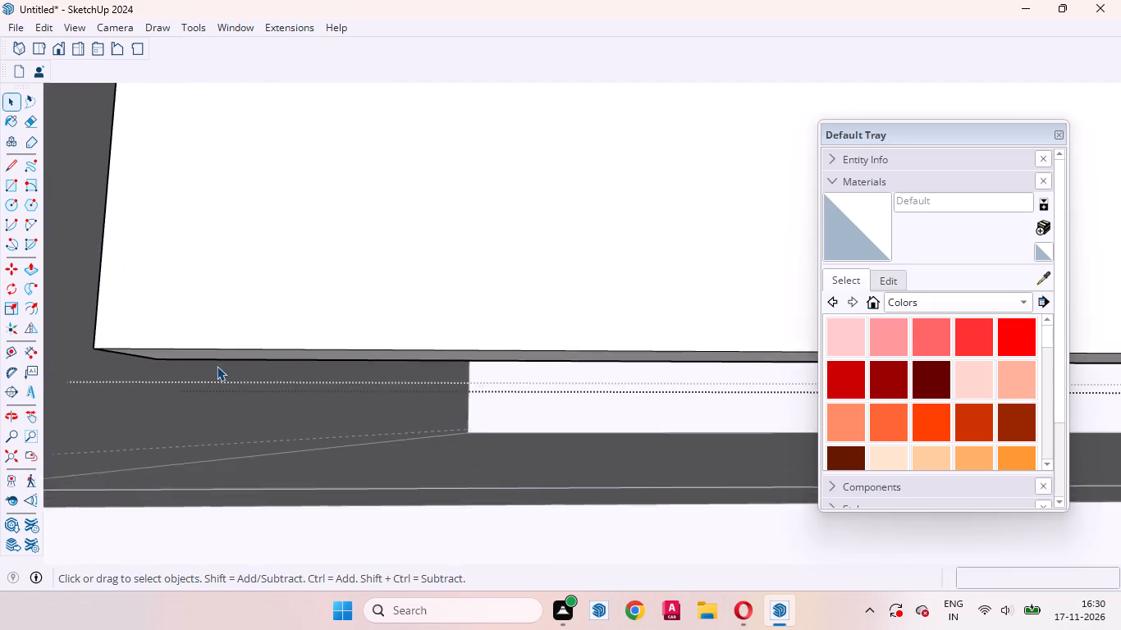
pyautogui.click(229, 356)
pyautogui.press('p')
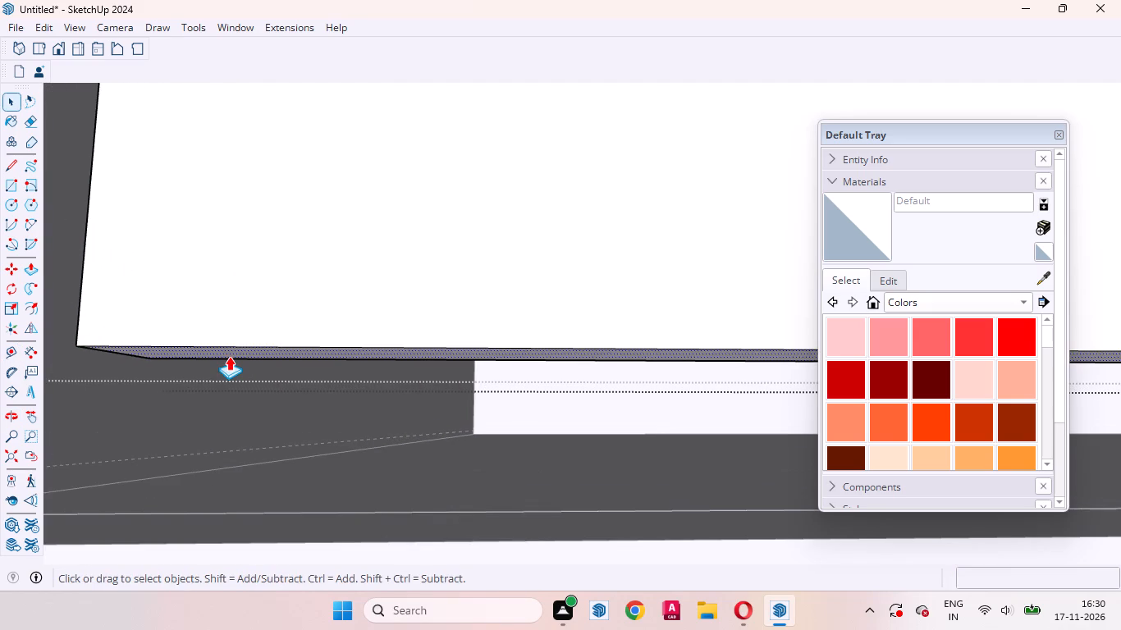
pyautogui.click(229, 356)
pyautogui.scroll(-3, 250, 359)
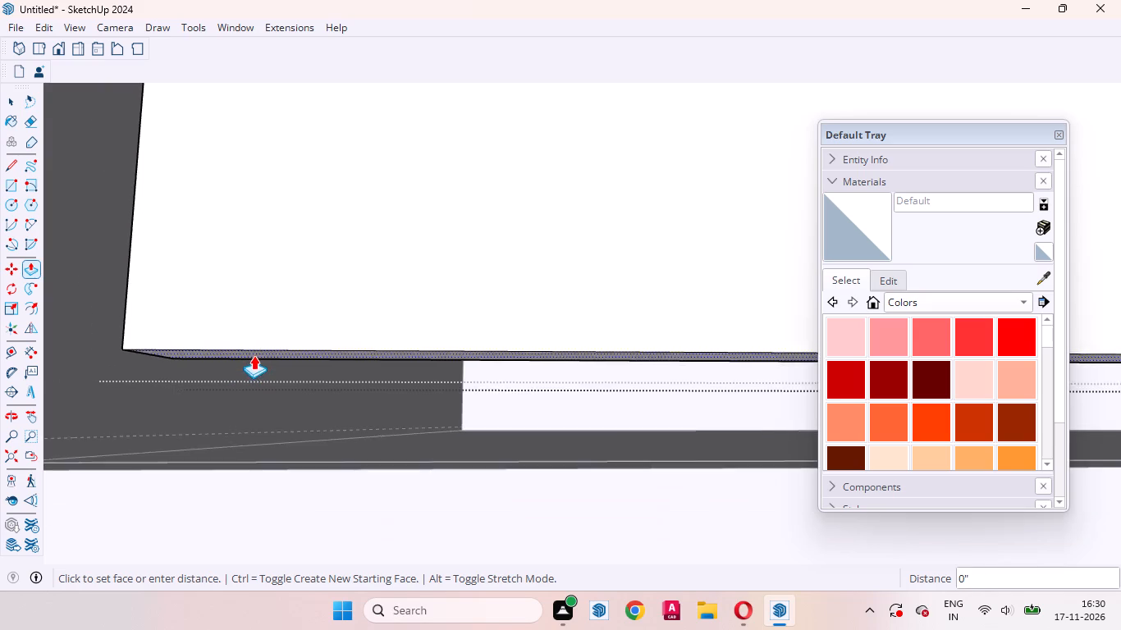
pyautogui.scroll(-3, 254, 355)
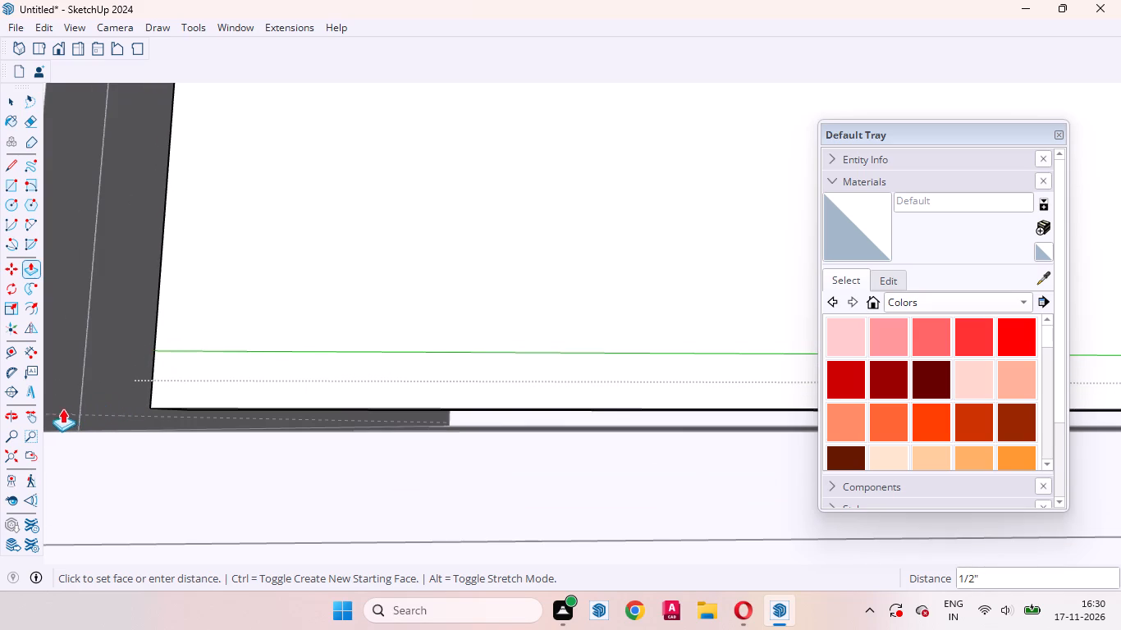
pyautogui.scroll(-1, 128, 331)
pyautogui.moveTo(135, 327); pyautogui.dragTo(143, 469, button='middle')
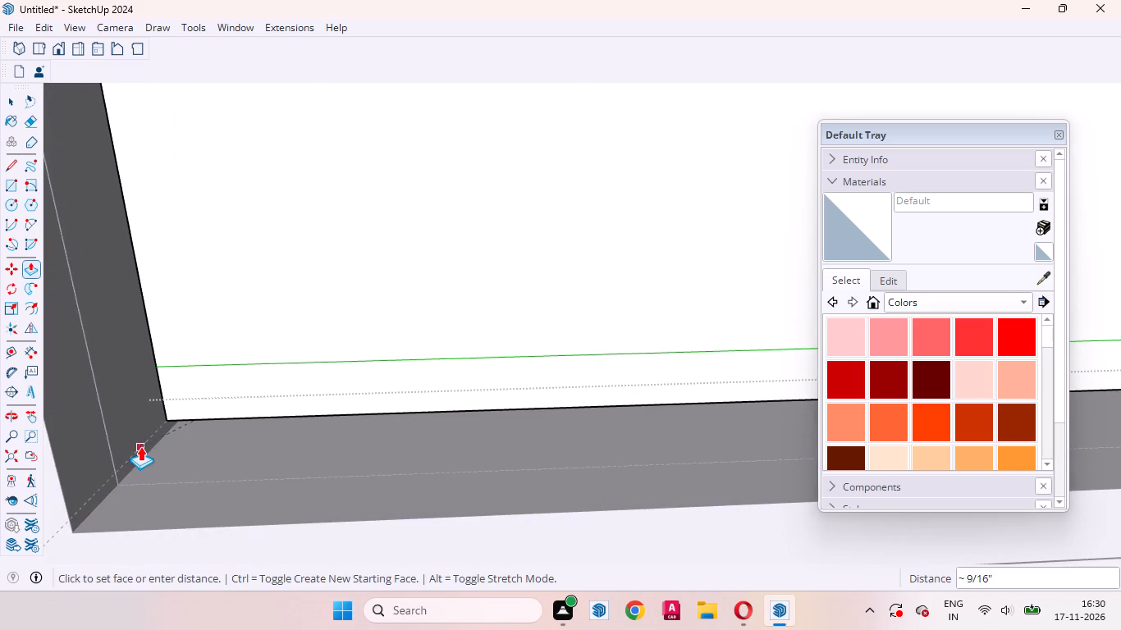
pyautogui.click(140, 446)
pyautogui.press('space')
pyautogui.moveTo(194, 485); pyautogui.dragTo(194, 367, button='middle')
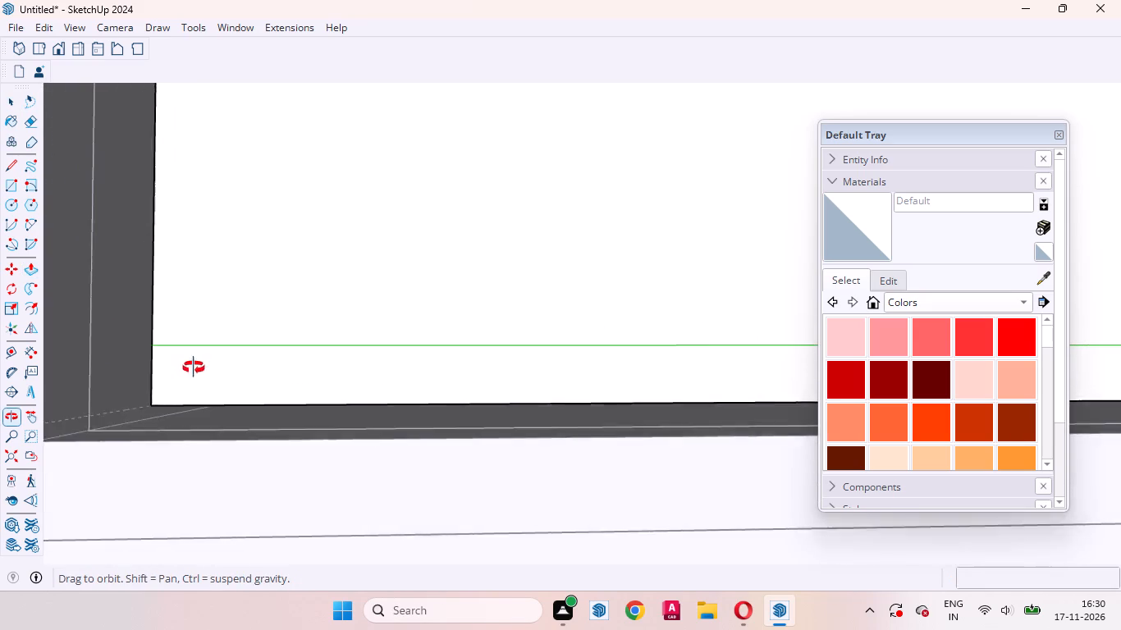
pyautogui.moveTo(194, 367); pyautogui.dragTo(190, 457, button='middle')
pyautogui.scroll(-9, 186, 382)
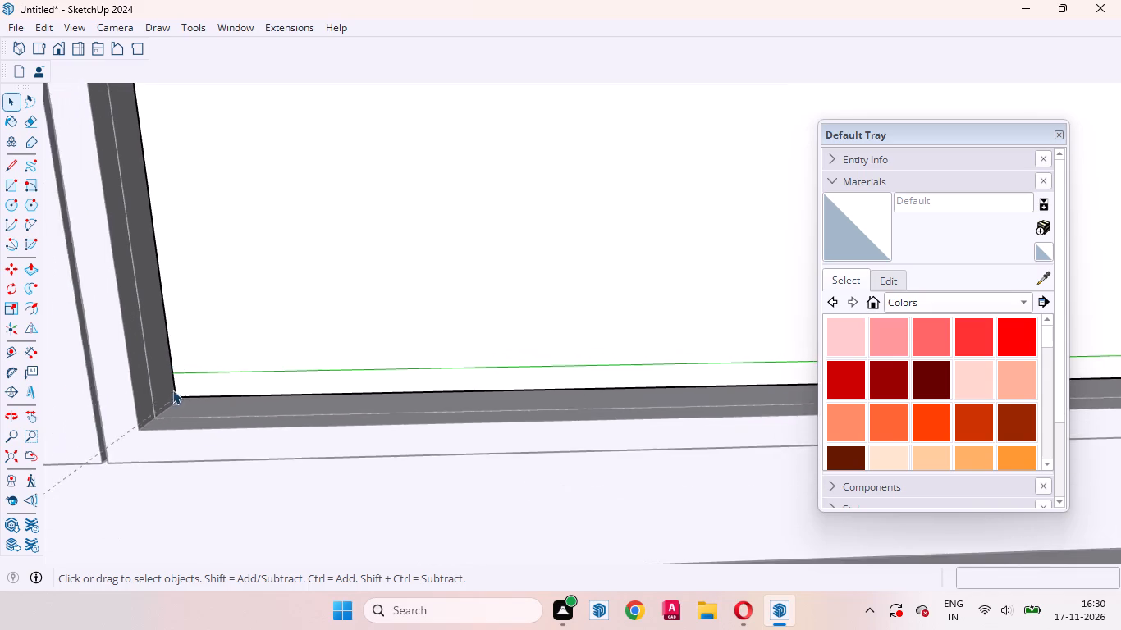
pyautogui.scroll(-20, 172, 390)
pyautogui.scroll(-14, 172, 390)
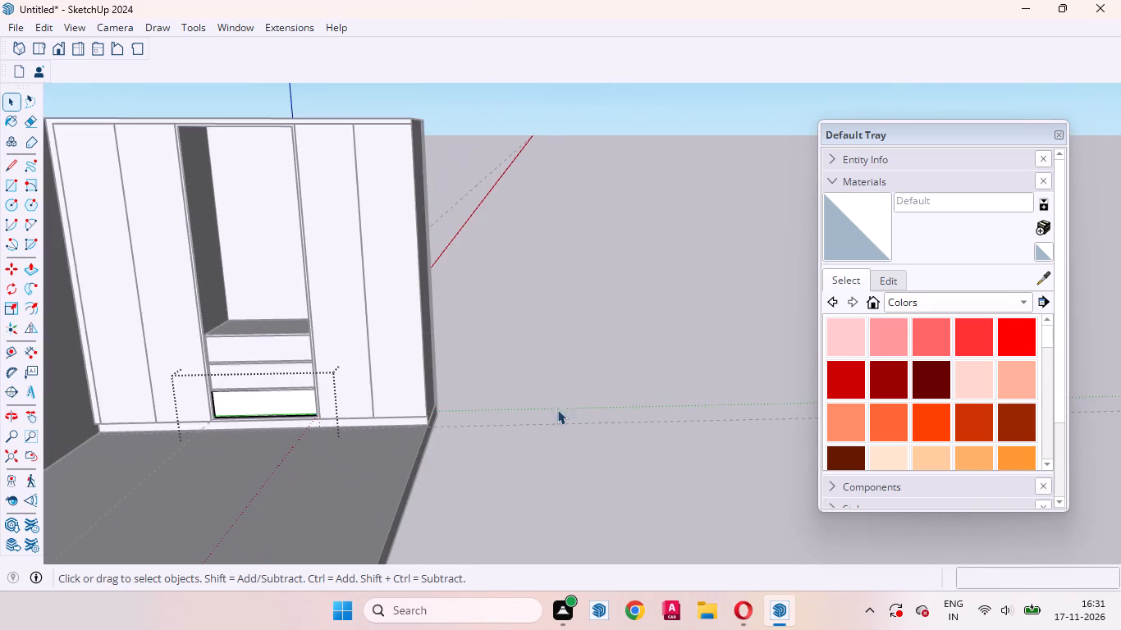
pyautogui.click(629, 416)
# Open the uppermost front panel's group and copy its front face's top edge 3mm downward.
pyautogui.scroll(9, 288, 381)
pyautogui.moveTo(144, 360); pyautogui.dragTo(372, 359, button='middle')
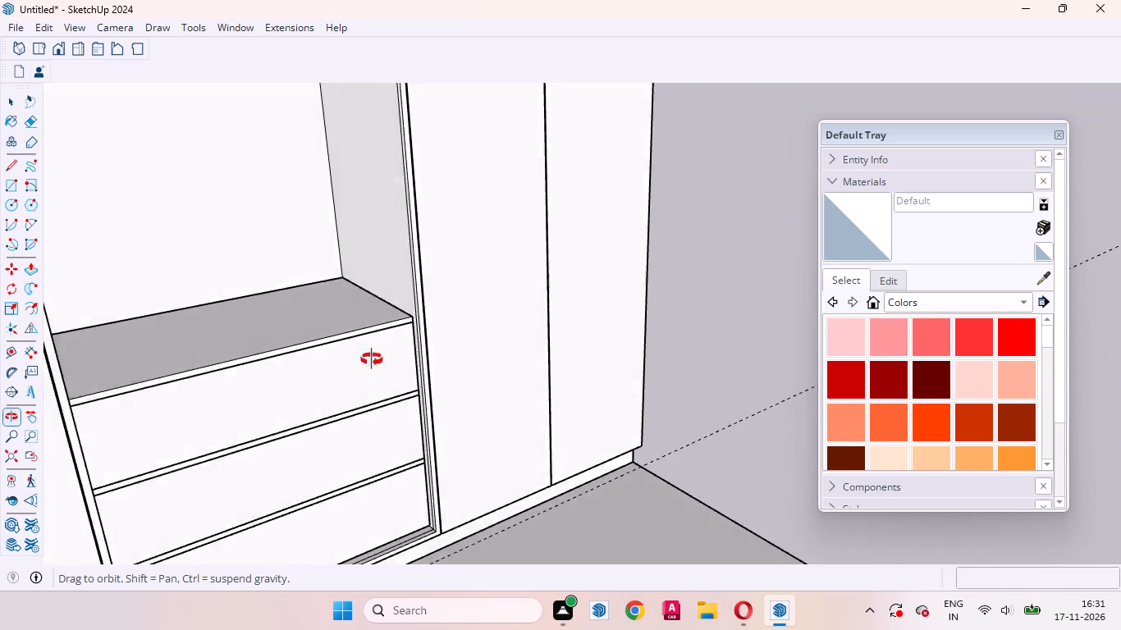
pyautogui.moveTo(372, 359); pyautogui.dragTo(389, 352, button='middle')
pyautogui.tripleClick(368, 354)
pyautogui.scroll(5, 419, 330)
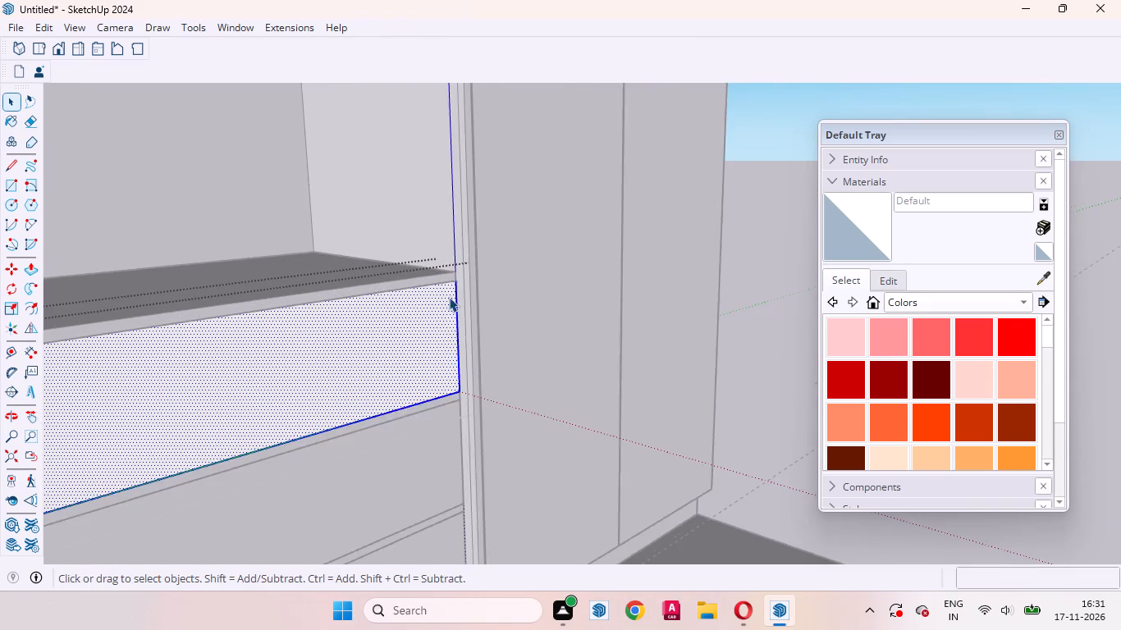
pyautogui.scroll(6, 449, 297)
pyautogui.moveTo(446, 301); pyautogui.dragTo(348, 305, button='middle')
pyautogui.click(332, 276)
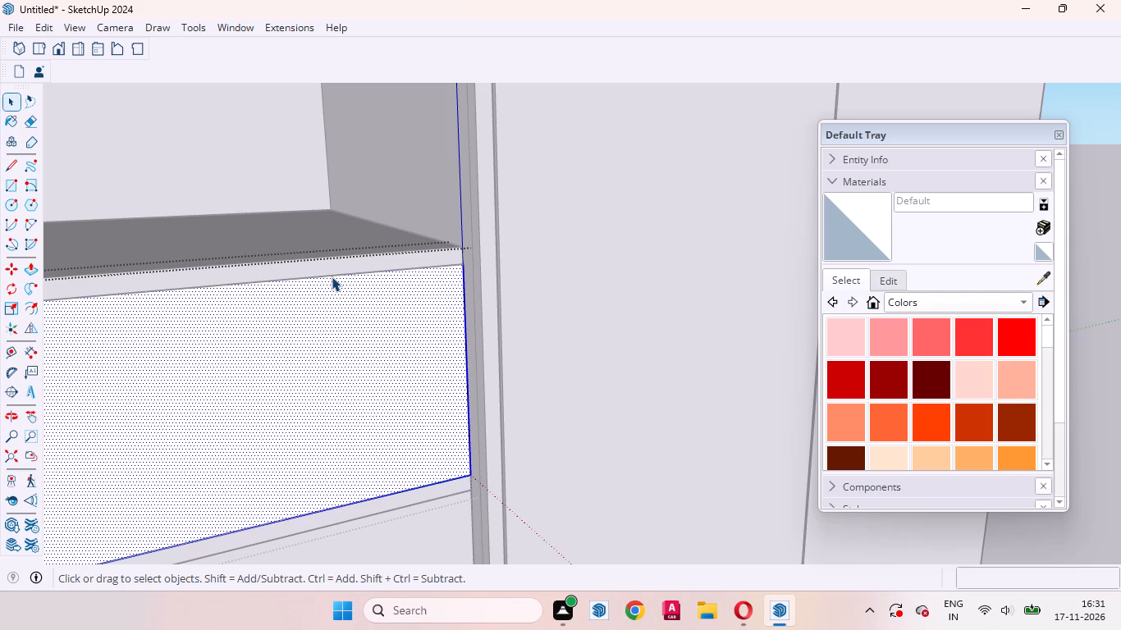
pyautogui.click(317, 279)
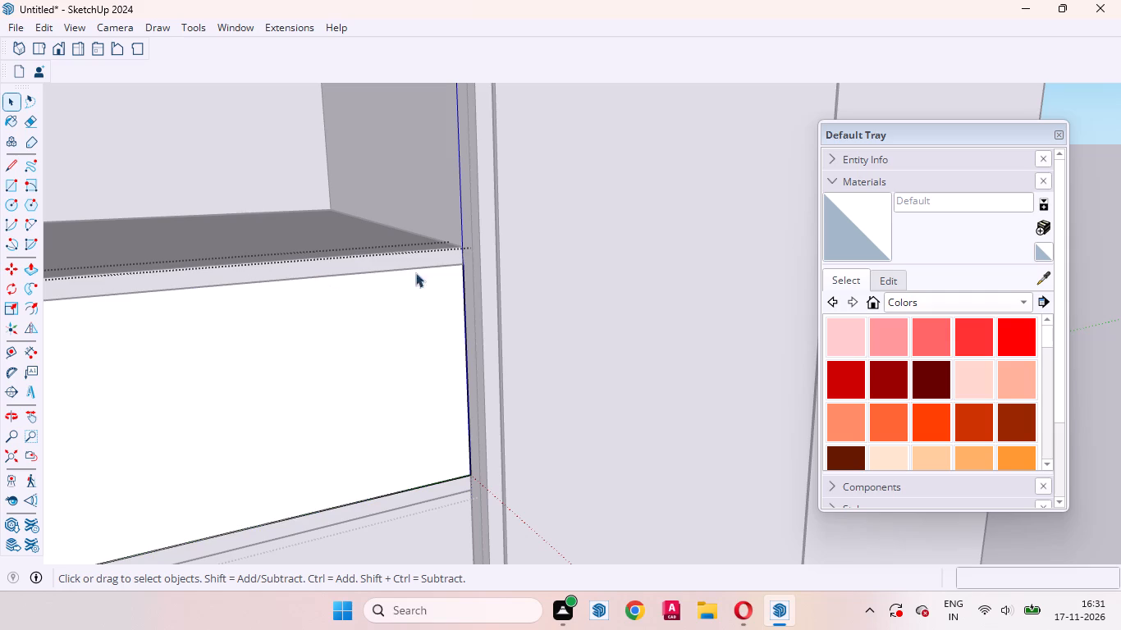
pyautogui.scroll(-1, 490, 269)
pyautogui.scroll(1, 494, 270)
pyautogui.scroll(-11, 498, 270)
pyautogui.moveTo(318, 325); pyautogui.dragTo(281, 322, button='middle')
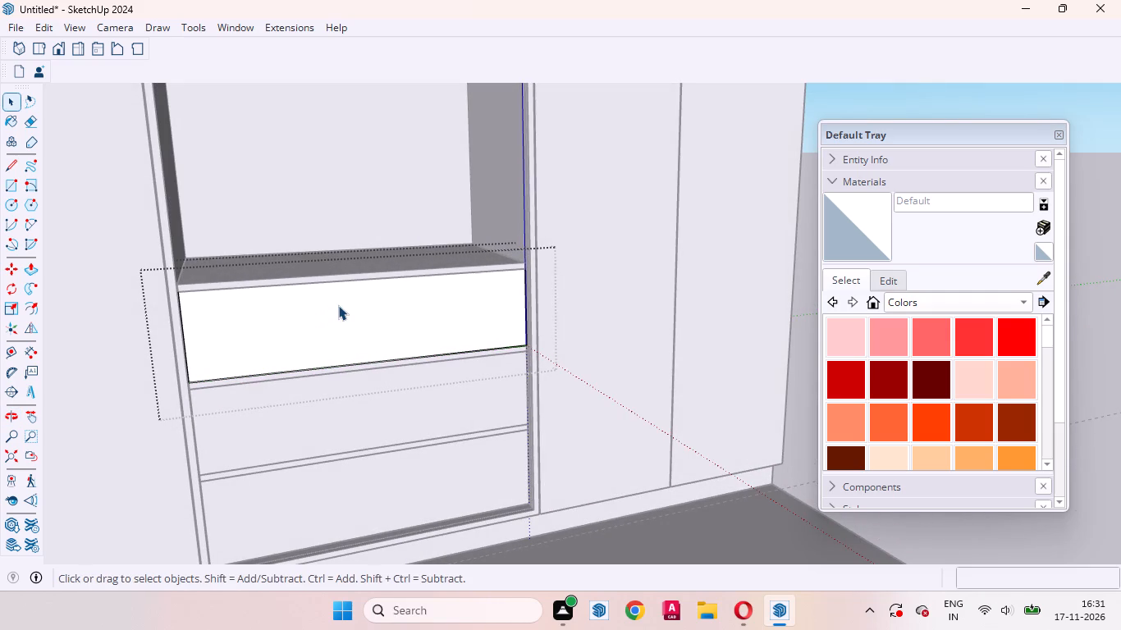
pyautogui.press('m')
pyautogui.scroll(3, 338, 300)
pyautogui.click(336, 293)
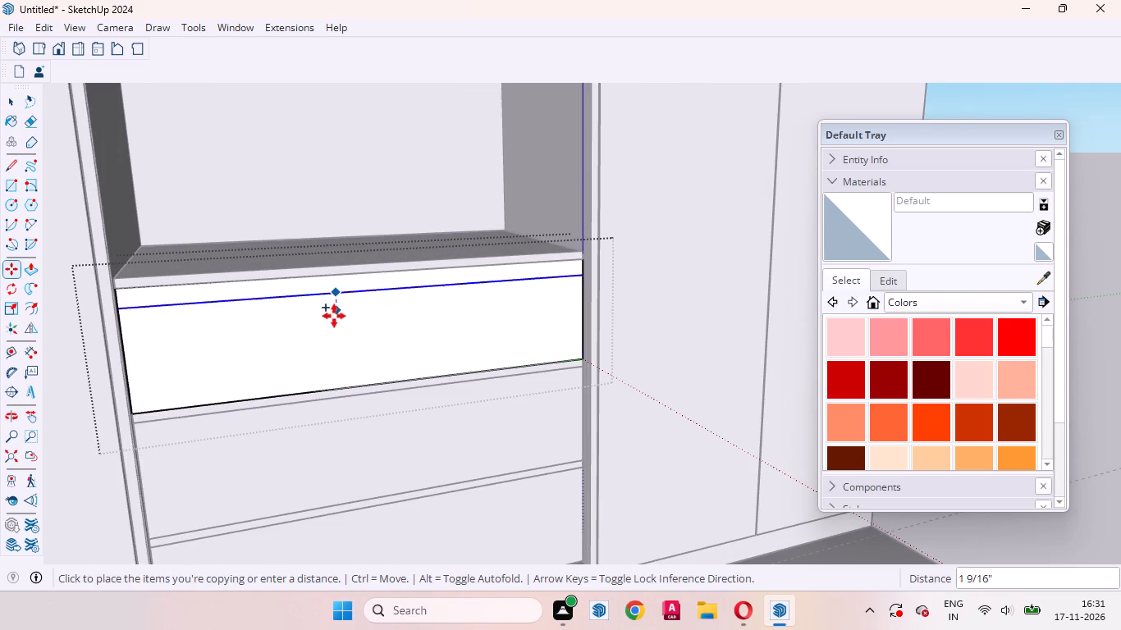
pyautogui.write('3mm')
pyautogui.press('Return')
pyautogui.press('space')
pyautogui.click(147, 345)
# Copy the left edge of the panel's front face 3mm inward.
pyautogui.scroll(13, 95, 292)
pyautogui.moveTo(151, 350); pyautogui.dragTo(91, 352, button='middle')
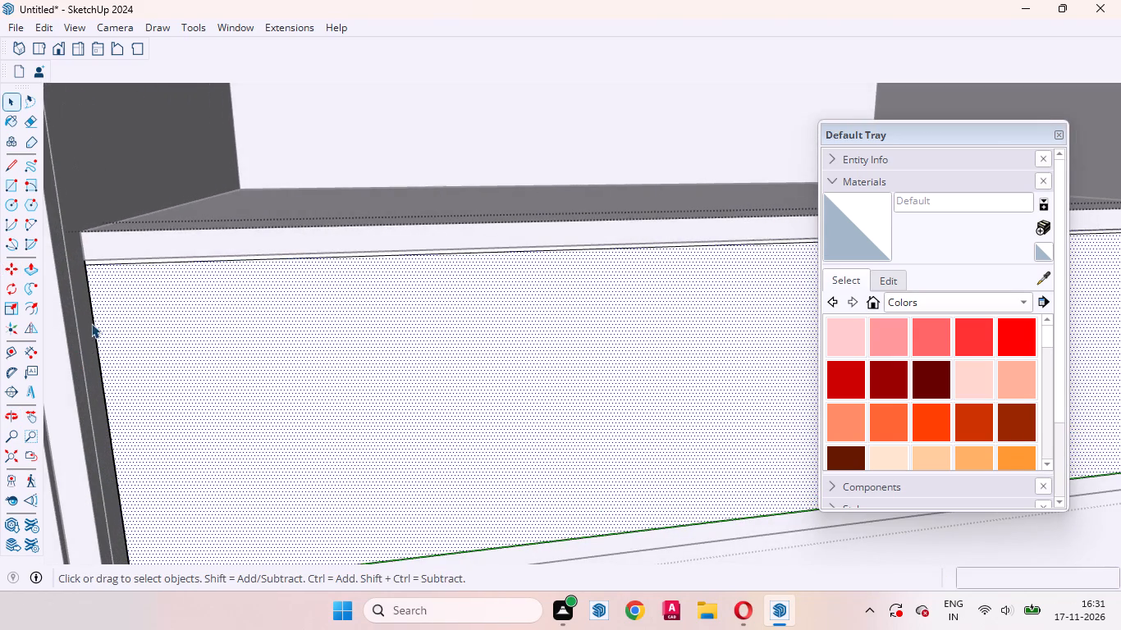
pyautogui.click(93, 315)
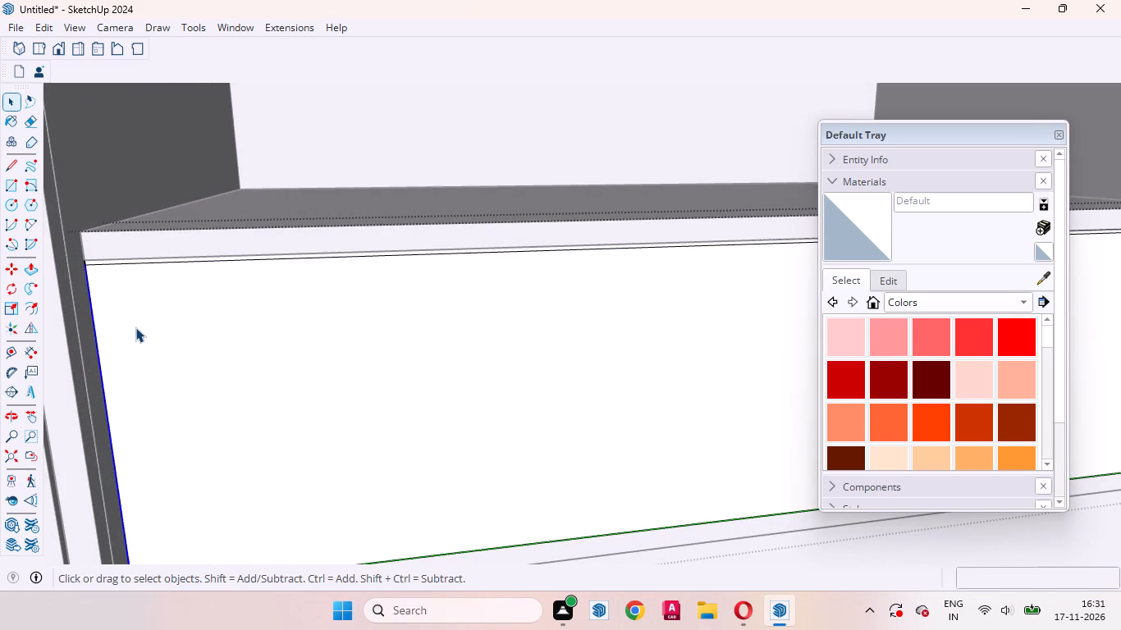
pyautogui.press('m')
pyautogui.click(135, 327)
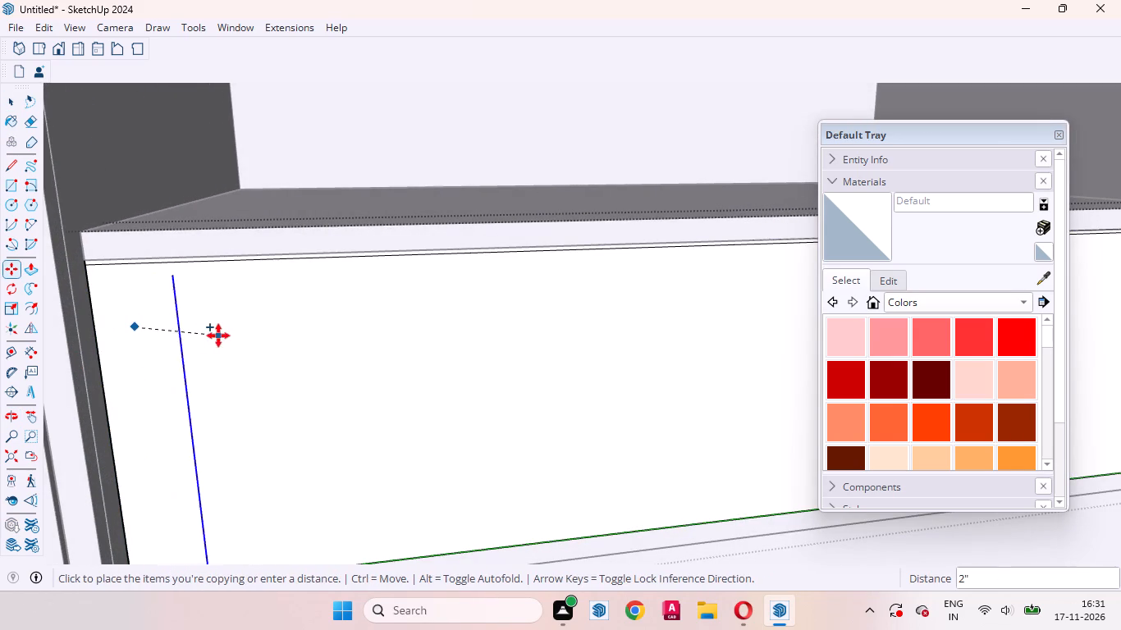
pyautogui.write('3mm')
pyautogui.press('Return')
pyautogui.press('space')
pyautogui.click(237, 331)
# Copy the right edge of the panel's front face 3mm inward.
pyautogui.scroll(-2, 147, 293)
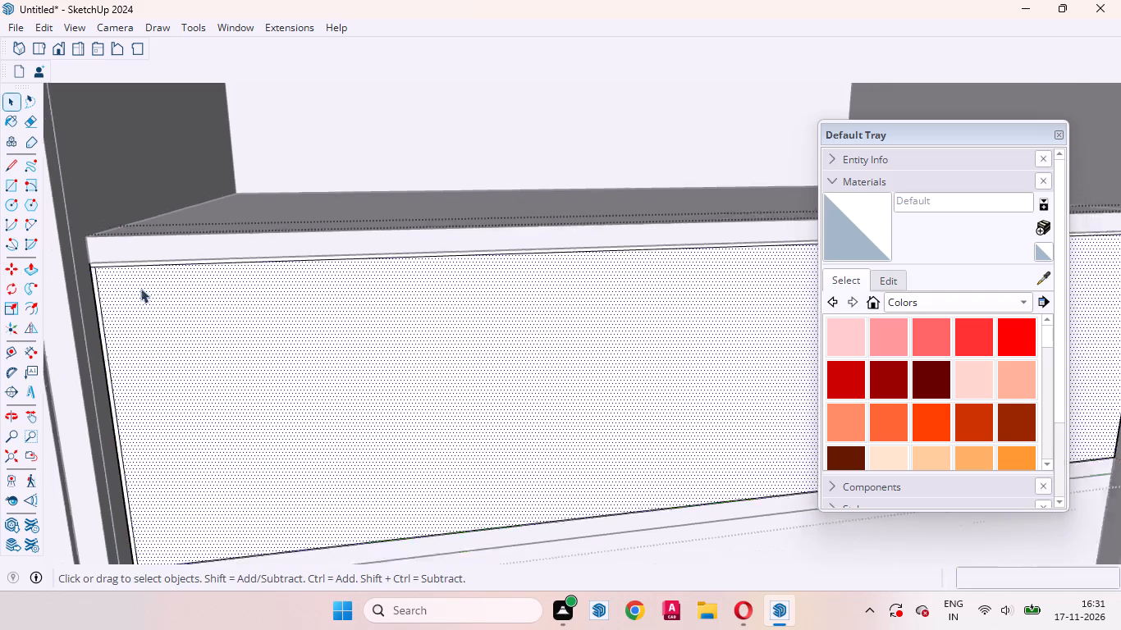
pyautogui.scroll(-10, 140, 288)
pyautogui.scroll(13, 459, 313)
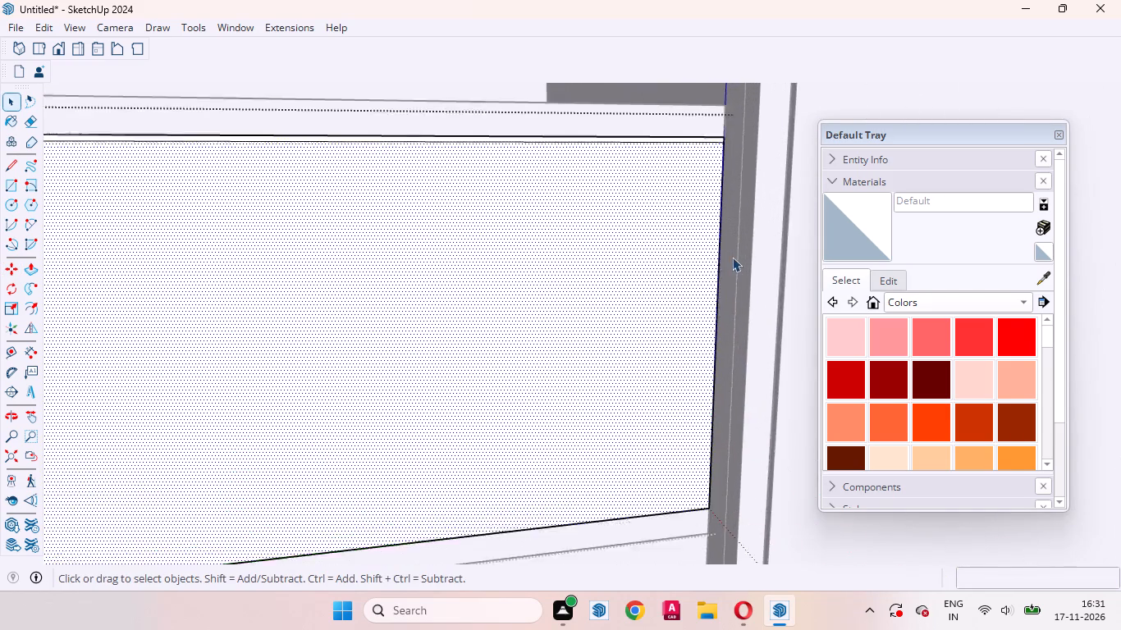
pyautogui.scroll(1, 732, 257)
pyautogui.click(717, 237)
pyautogui.press('m')
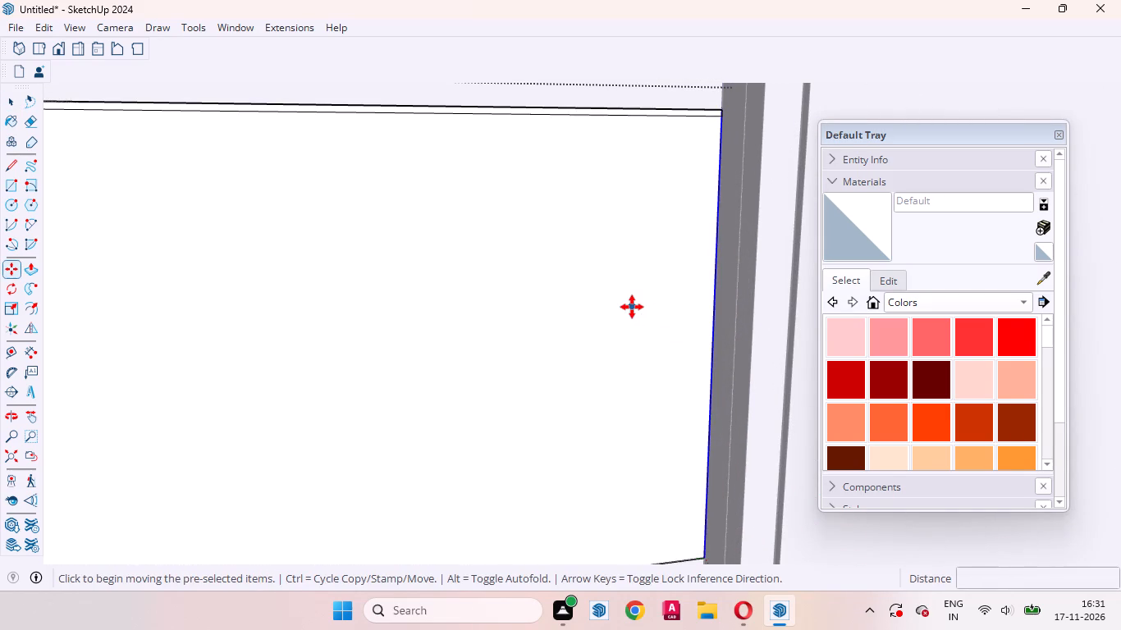
pyautogui.click(632, 307)
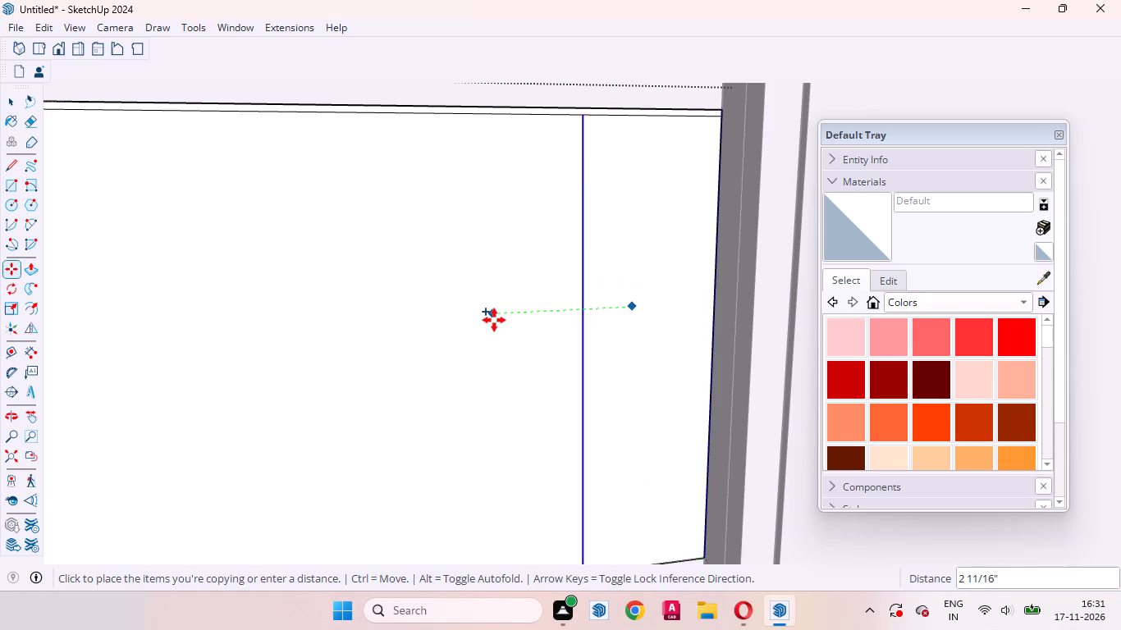
pyautogui.write('3mm')
pyautogui.press('Return')
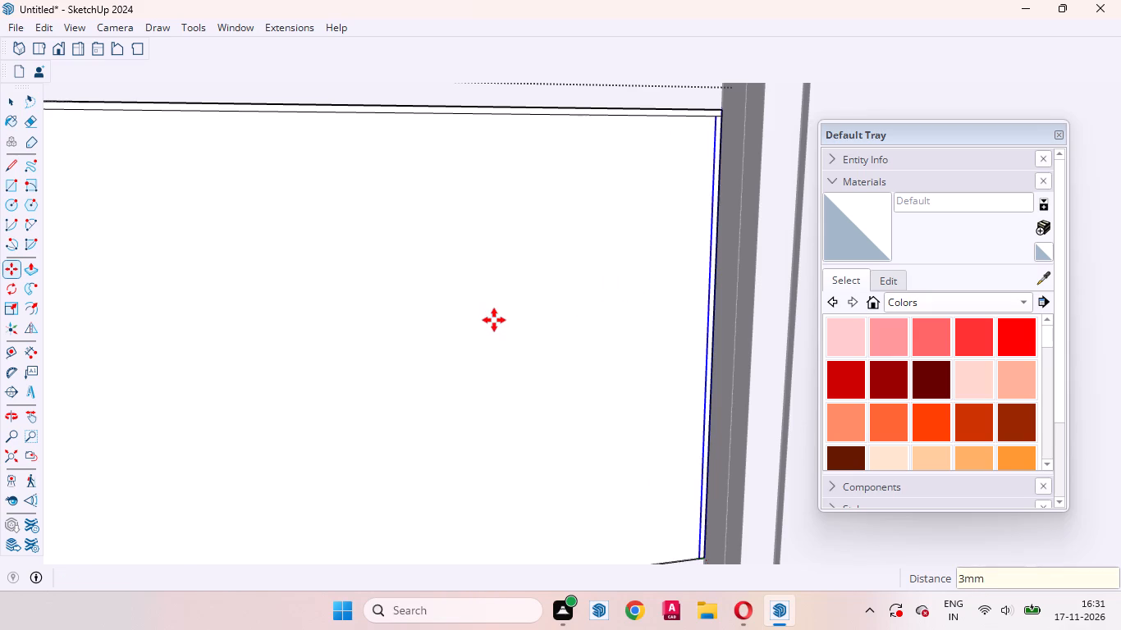
pyautogui.press('space')
pyautogui.click(497, 326)
# Copy the bottom edge of the panel's front face 3mm upward.
pyautogui.scroll(-7, 629, 252)
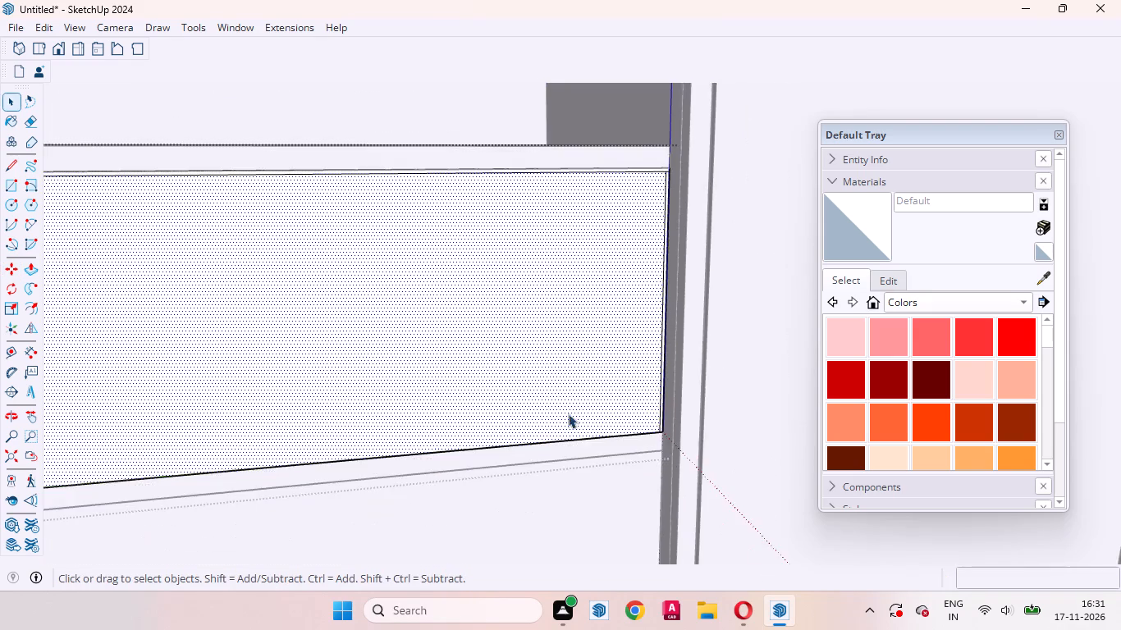
pyautogui.moveTo(570, 436); pyautogui.dragTo(586, 559, button='middle')
pyautogui.scroll(18, 647, 406)
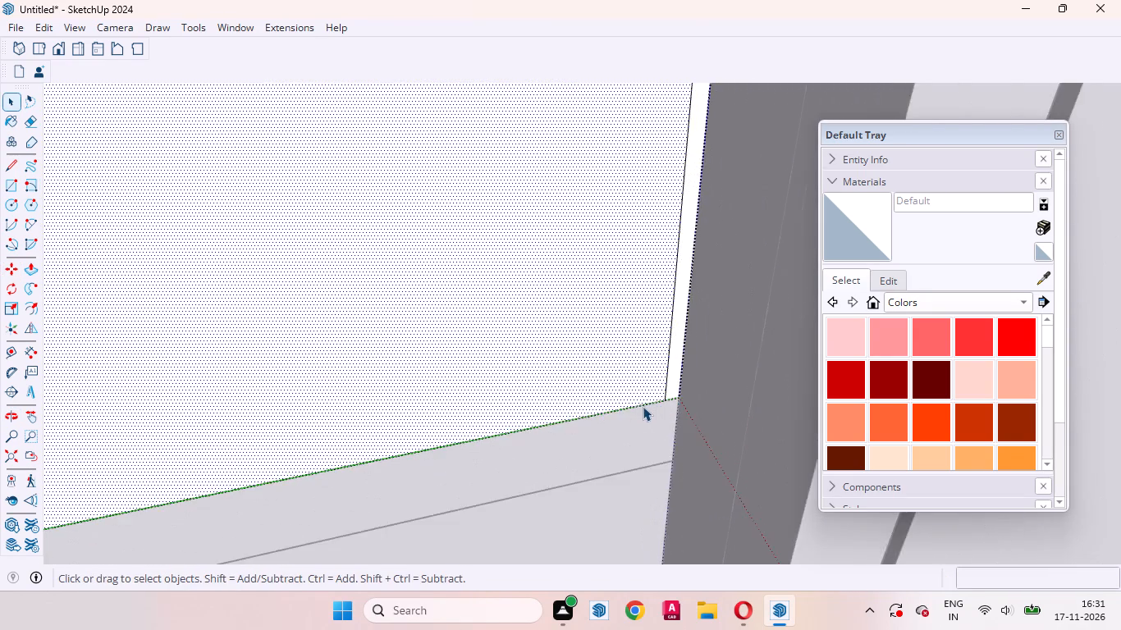
pyautogui.scroll(3, 643, 406)
pyautogui.click(597, 412)
pyautogui.press('m')
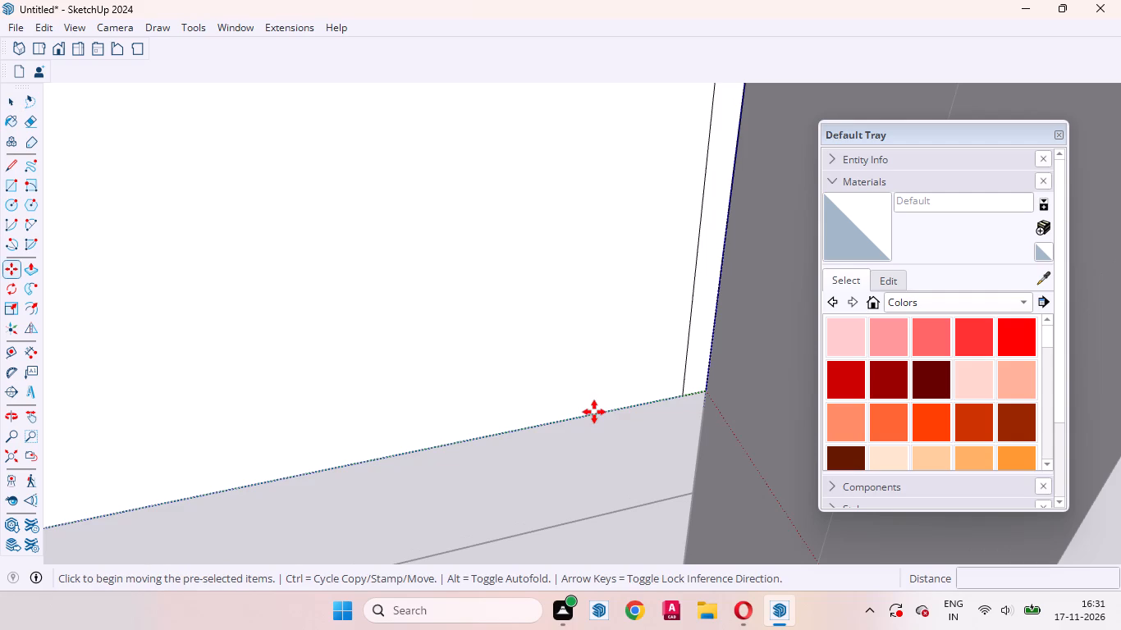
pyautogui.click(594, 412)
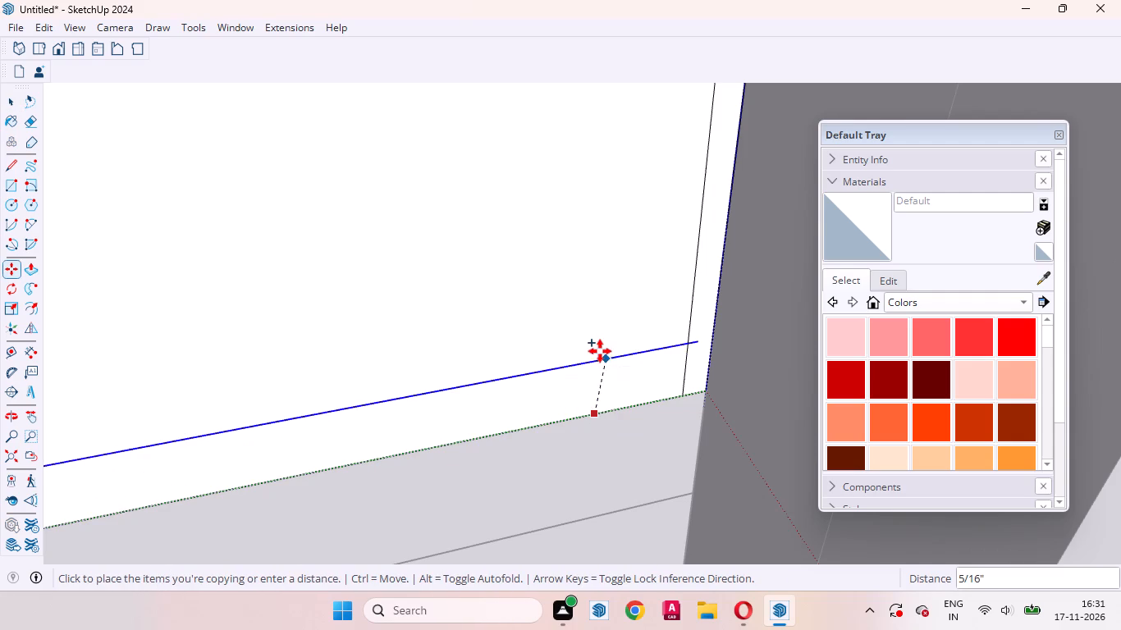
pyautogui.write('3mm')
pyautogui.press('Return')
pyautogui.press('space')
pyautogui.click(596, 350)
# Push the narrow strip along the top edge of the uppermost front panel back 18mm.
pyautogui.scroll(-2, 642, 305)
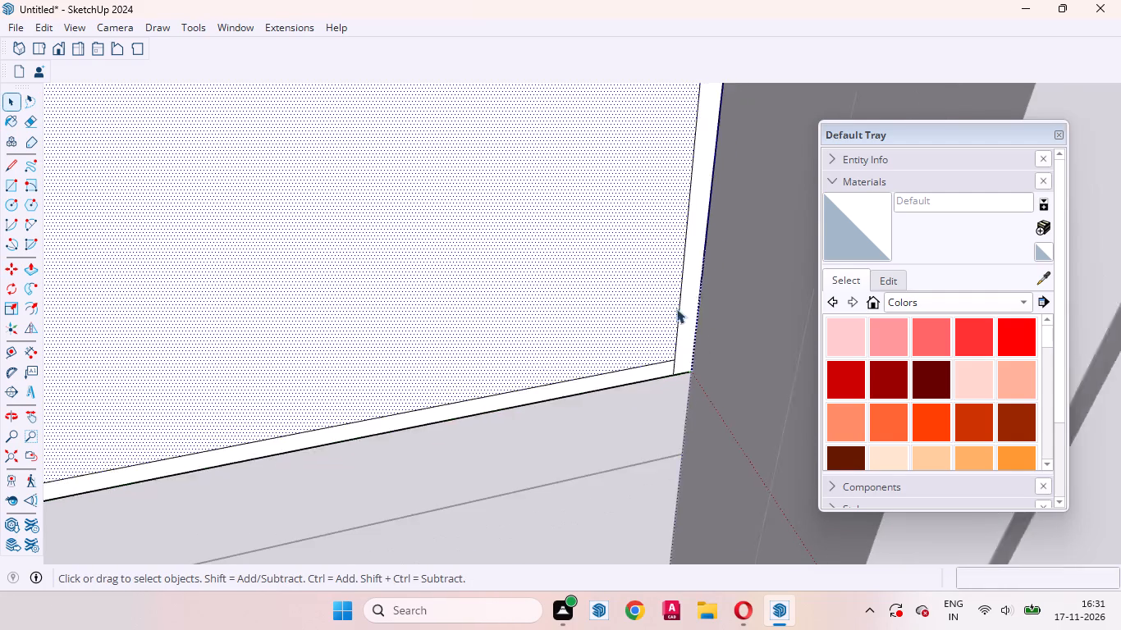
pyautogui.scroll(-8, 676, 308)
pyautogui.scroll(1, 602, 317)
pyautogui.scroll(-18, 602, 317)
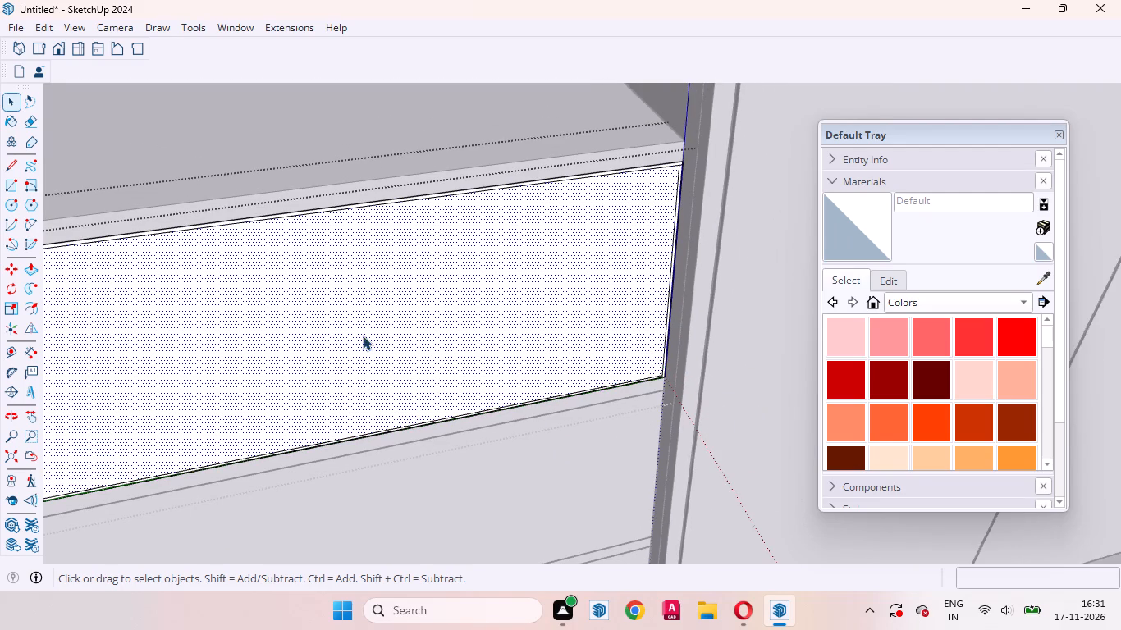
pyautogui.scroll(-13, 343, 385)
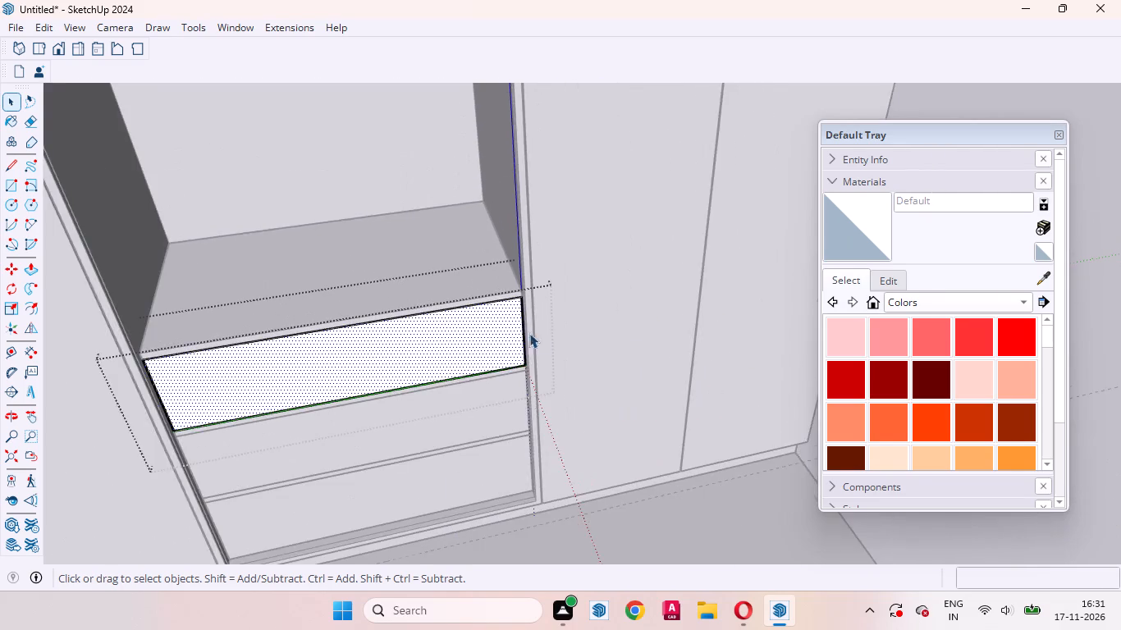
pyautogui.scroll(20, 210, 364)
pyautogui.scroll(8, 210, 364)
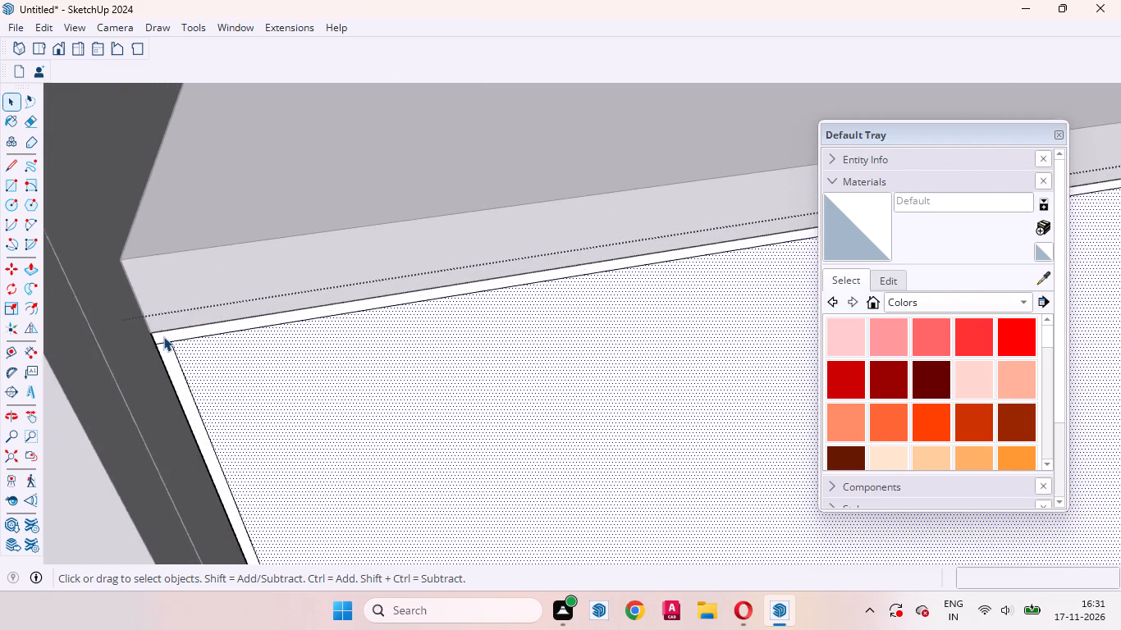
pyautogui.scroll(10, 163, 336)
pyautogui.click(188, 327)
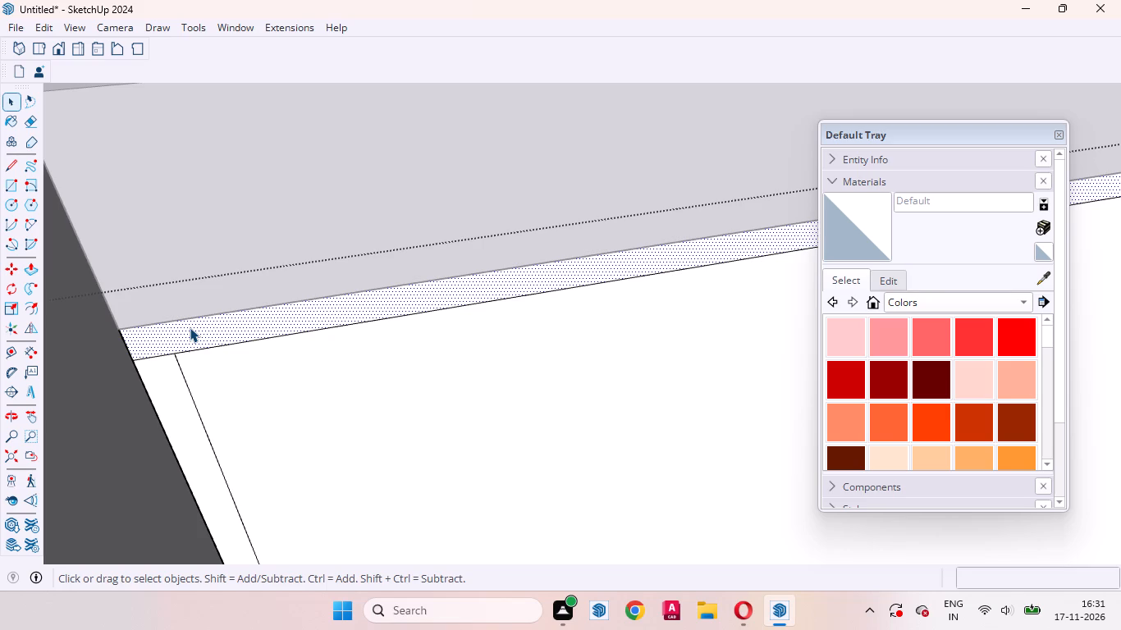
pyautogui.press('p')
pyautogui.click(190, 327)
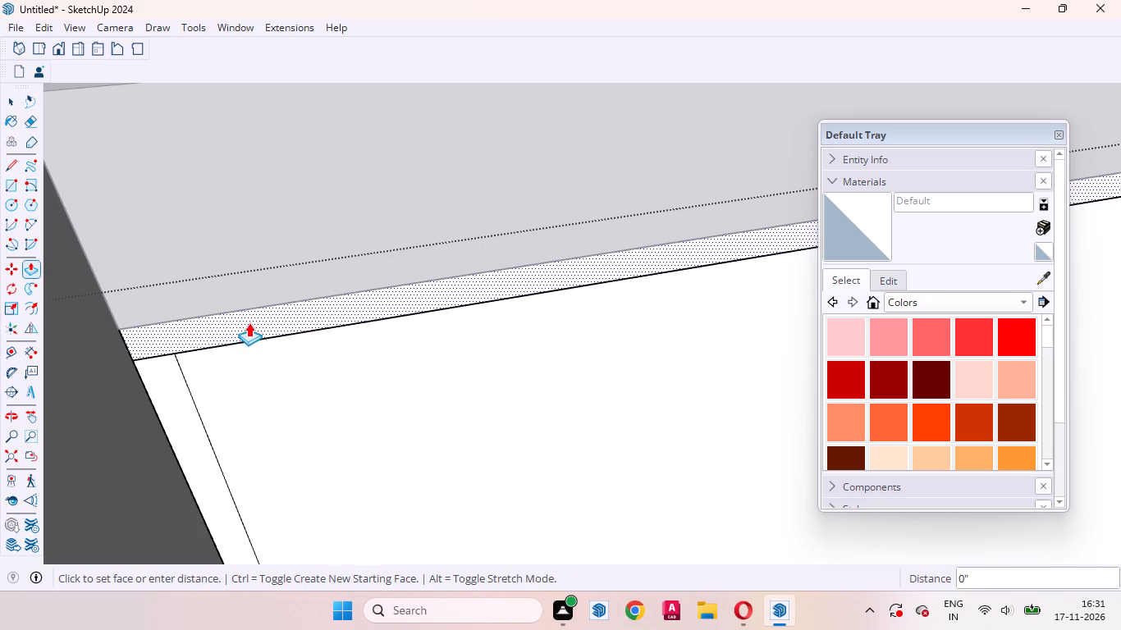
pyautogui.write('18mm')
pyautogui.press('Return')
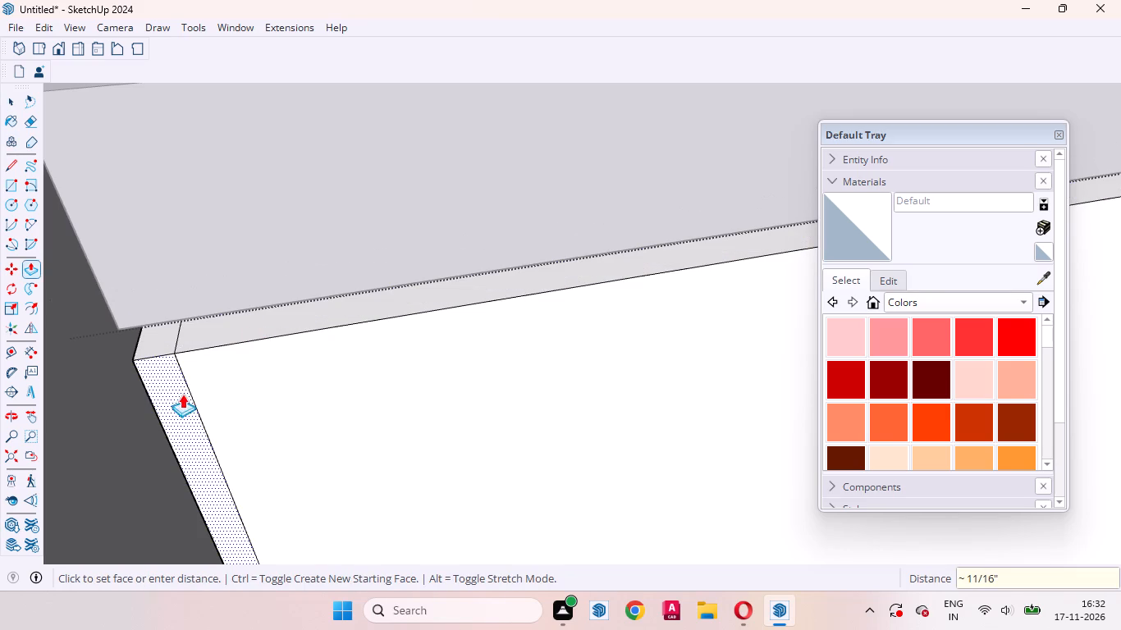
# Push the left, bottom and right edge strips of the uppermost front panel back by the same 18mm and close its group.
pyautogui.doubleClick(181, 405)
pyautogui.scroll(-16, 186, 352)
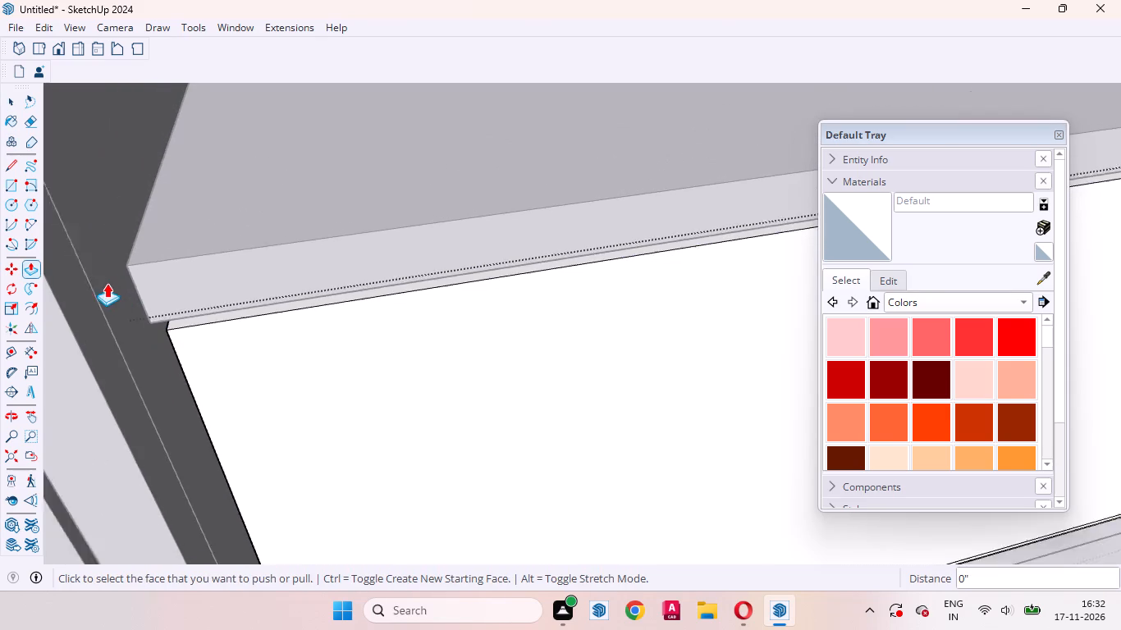
pyautogui.scroll(-14, 107, 283)
pyautogui.scroll(1, 123, 282)
pyautogui.scroll(-3, 123, 282)
pyautogui.scroll(14, 249, 429)
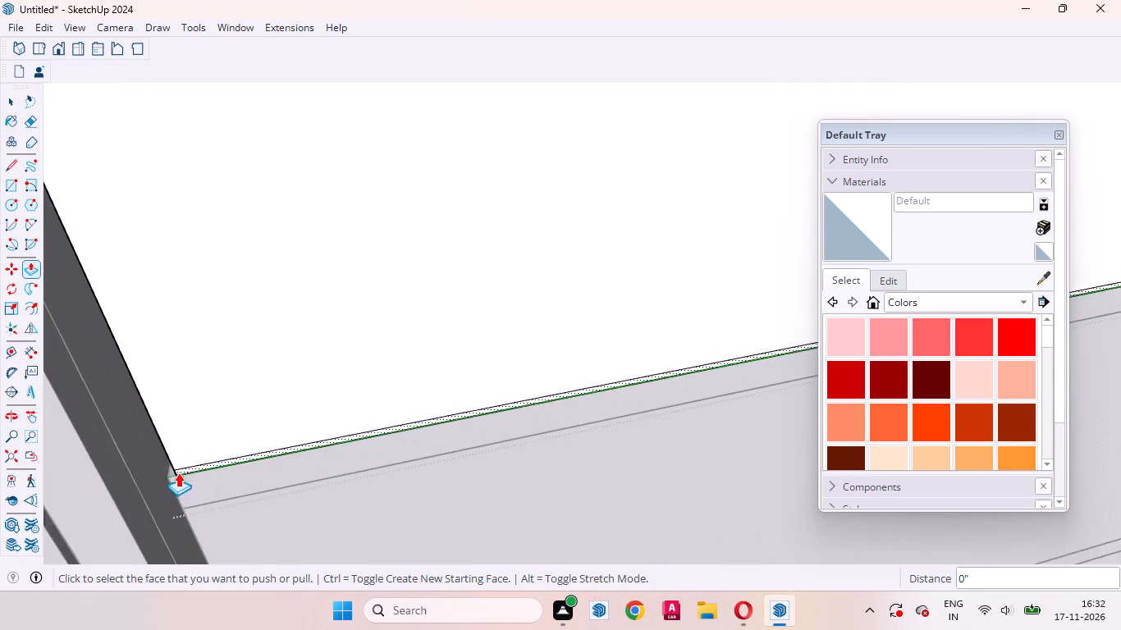
pyautogui.scroll(11, 178, 472)
pyautogui.doubleClick(190, 468)
pyautogui.scroll(-7, 139, 476)
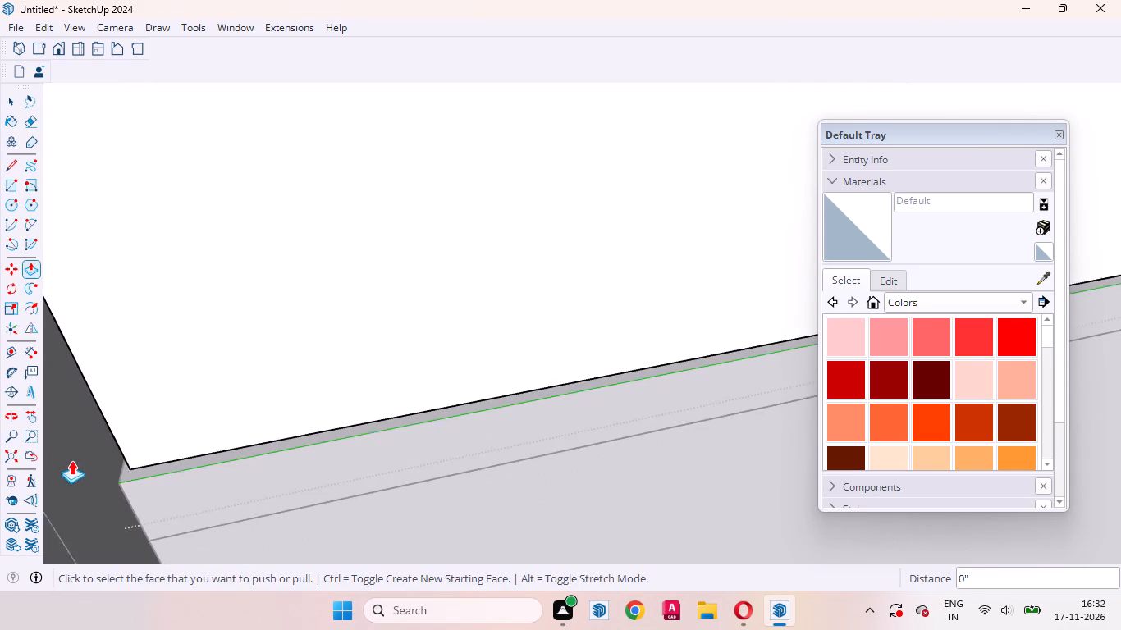
pyautogui.scroll(-14, 71, 460)
pyautogui.scroll(1, 140, 481)
pyautogui.scroll(-15, 134, 482)
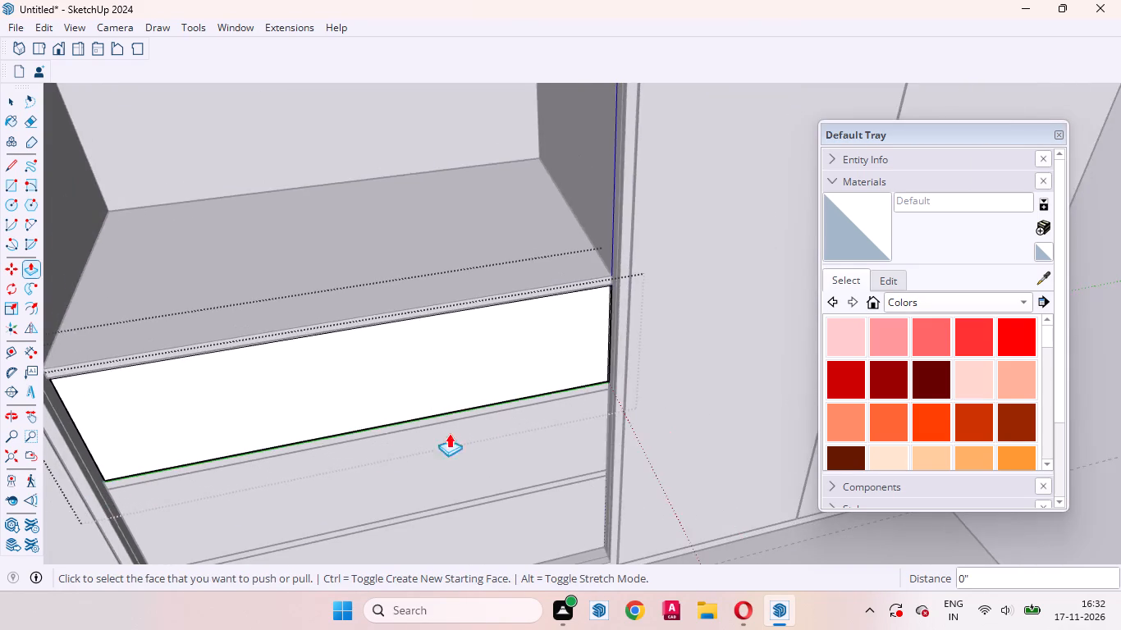
pyautogui.scroll(20, 529, 418)
pyautogui.scroll(4, 529, 418)
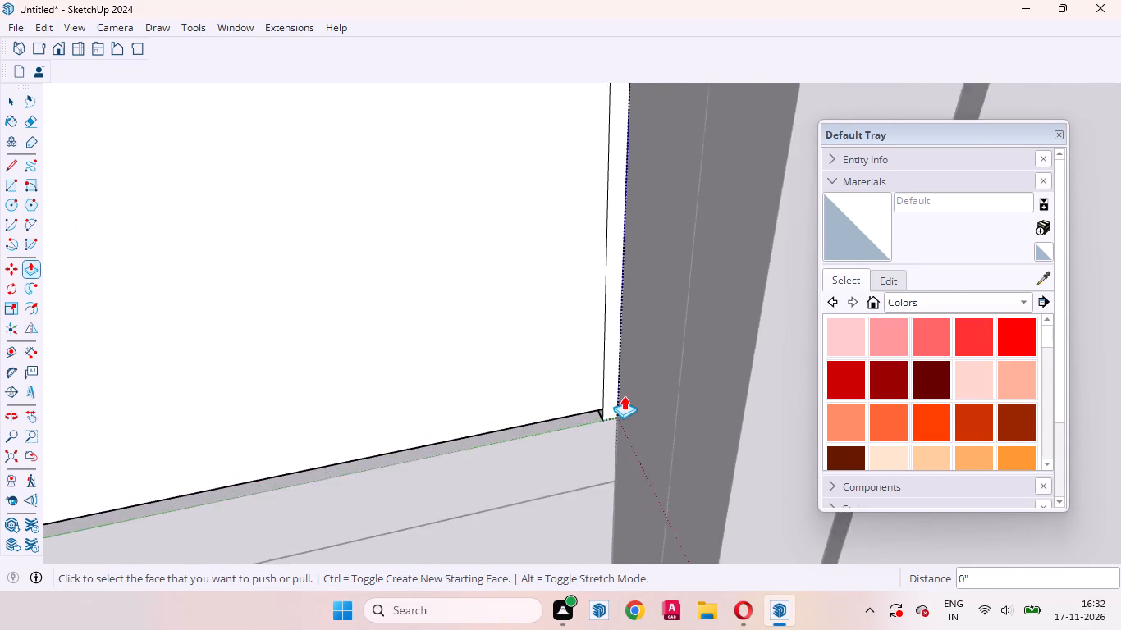
pyautogui.scroll(5, 624, 395)
pyautogui.doubleClick(602, 365)
pyautogui.scroll(-4, 567, 438)
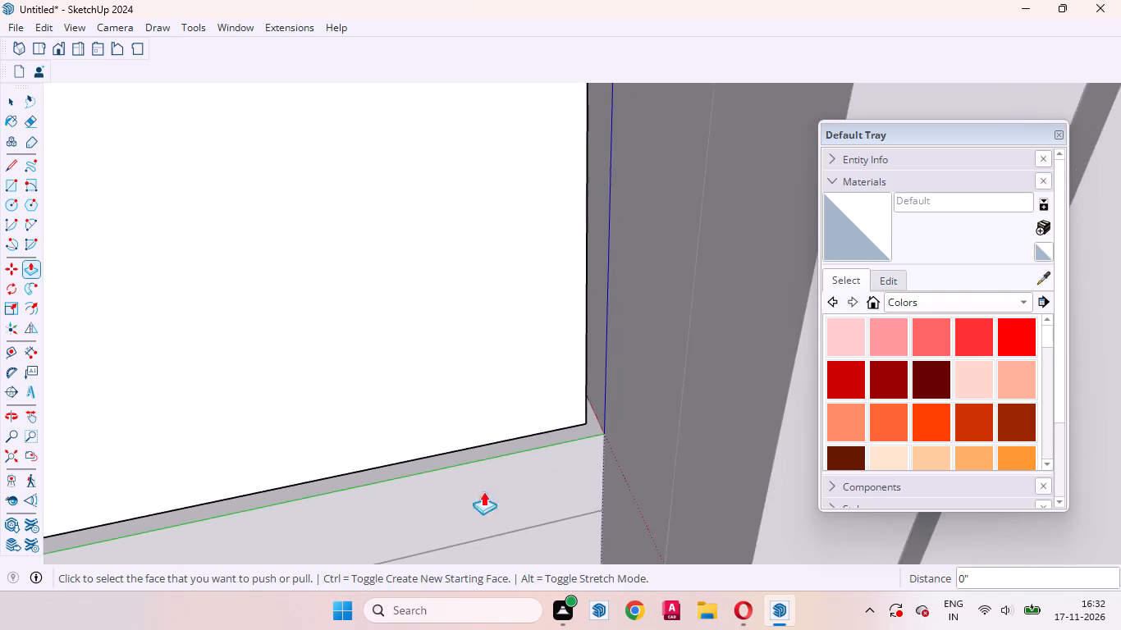
pyautogui.moveTo(452, 486); pyautogui.dragTo(455, 322, button='middle')
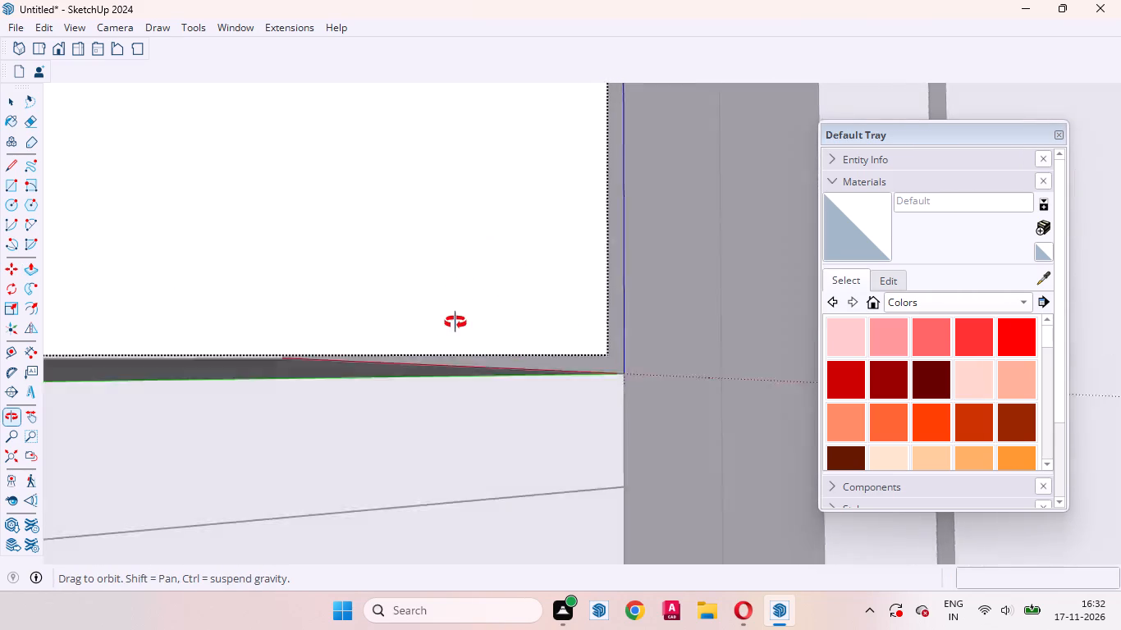
pyautogui.moveTo(455, 322); pyautogui.dragTo(451, 328, button='middle')
pyautogui.scroll(-20, 574, 393)
pyautogui.scroll(-6, 574, 393)
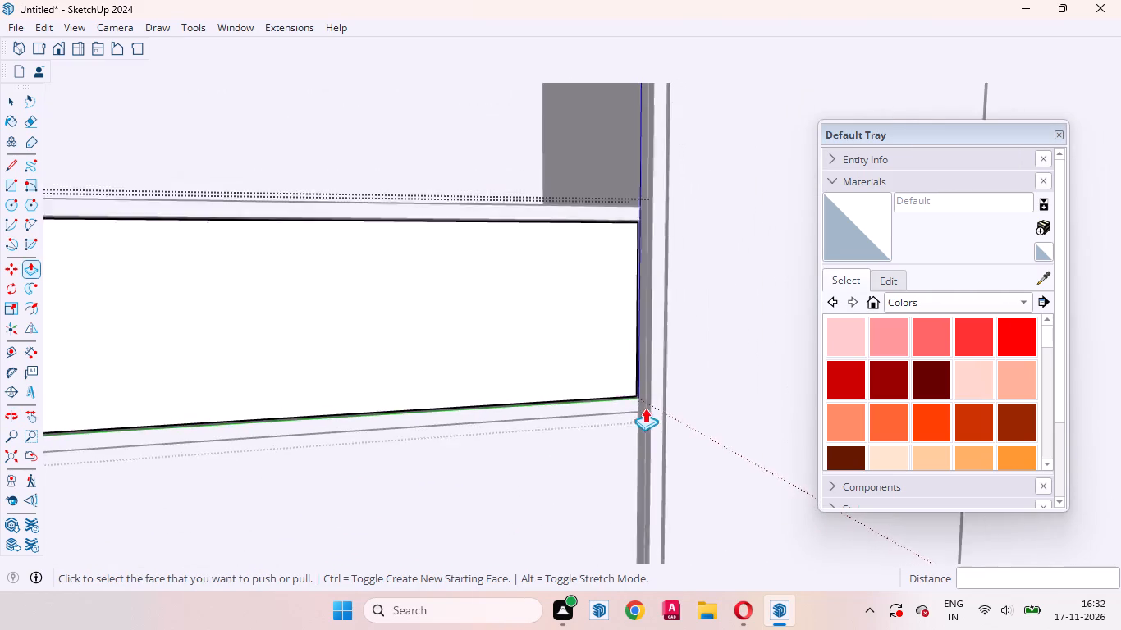
pyautogui.scroll(-19, 645, 408)
pyautogui.press('space')
pyautogui.click(700, 406)
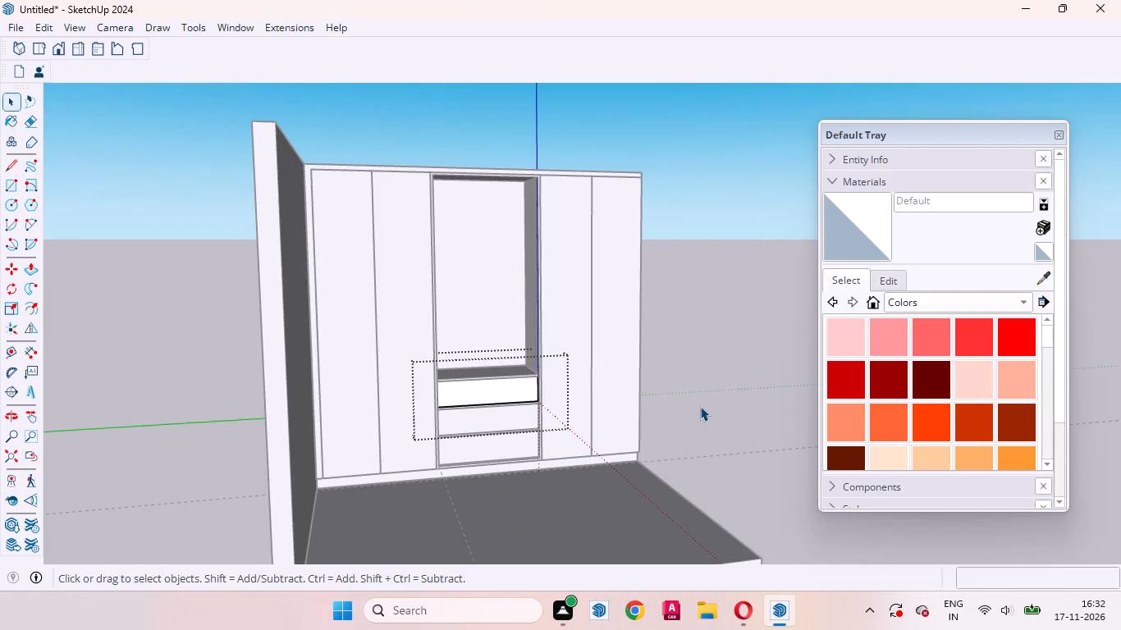
# Open the middle front panel's group and copy its front face's top edge 3mm downward.
pyautogui.scroll(16, 539, 434)
pyautogui.moveTo(408, 432); pyautogui.dragTo(367, 417, button='middle')
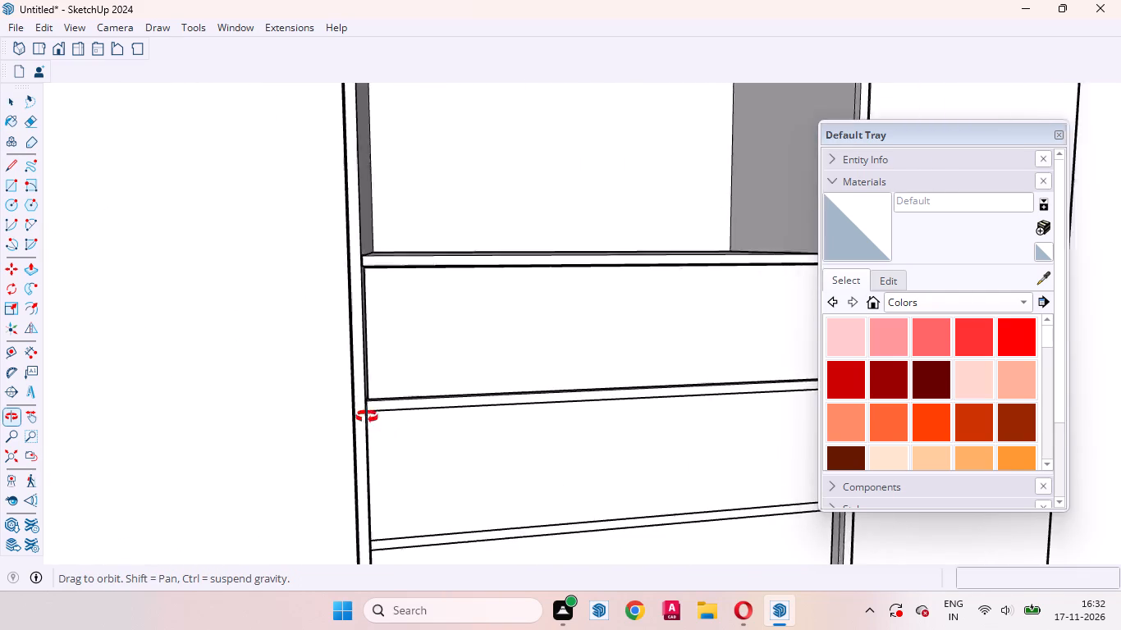
pyautogui.moveTo(367, 417); pyautogui.dragTo(263, 404, button='middle')
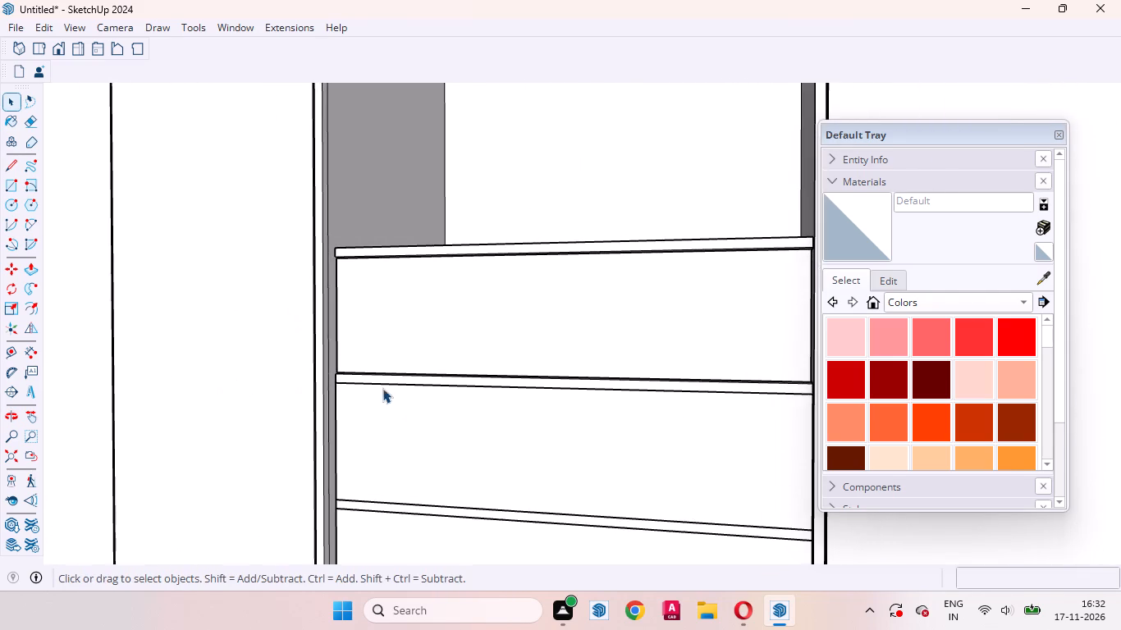
pyautogui.scroll(15, 380, 387)
pyautogui.moveTo(270, 399); pyautogui.dragTo(382, 361, button='middle')
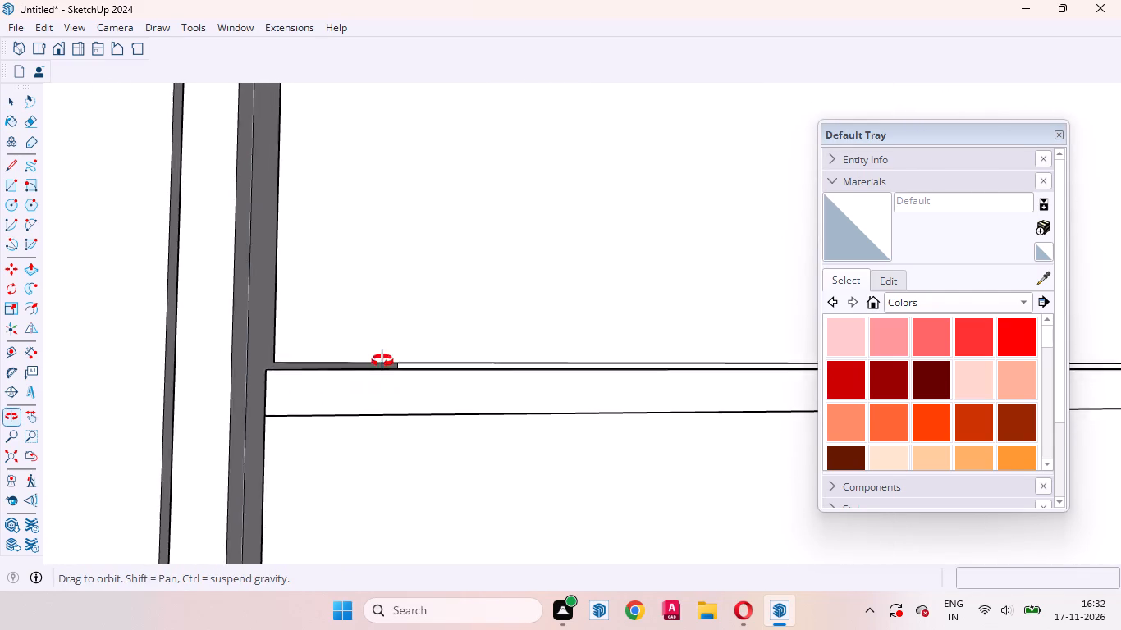
pyautogui.moveTo(382, 361); pyautogui.dragTo(350, 354, button='middle')
pyautogui.click(367, 456)
pyautogui.scroll(-17, 302, 314)
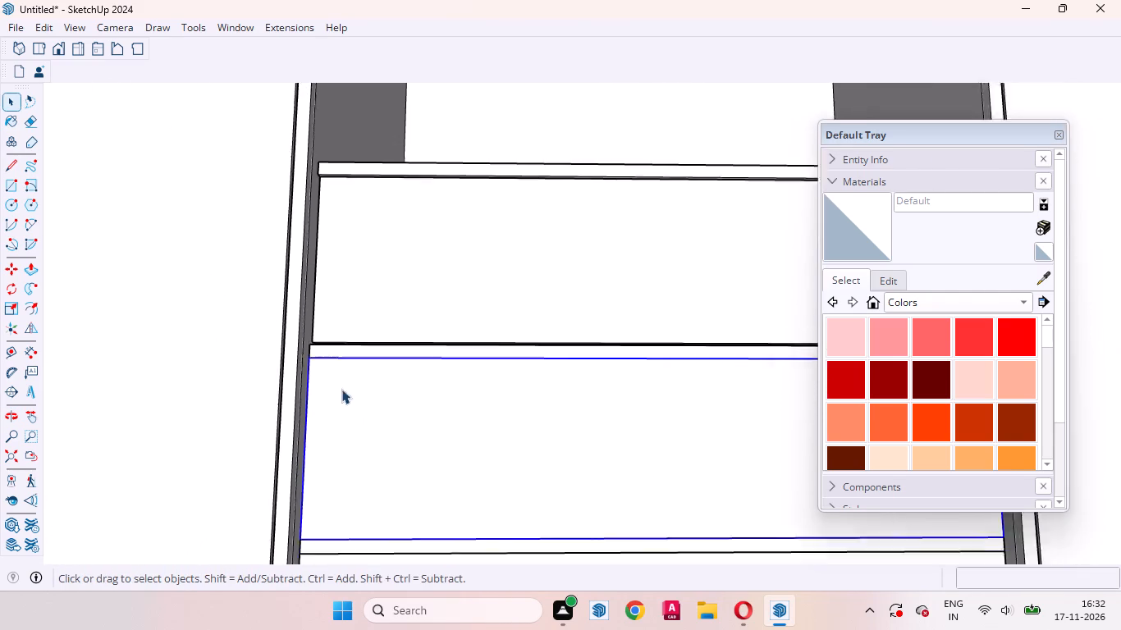
pyautogui.scroll(-6, 341, 389)
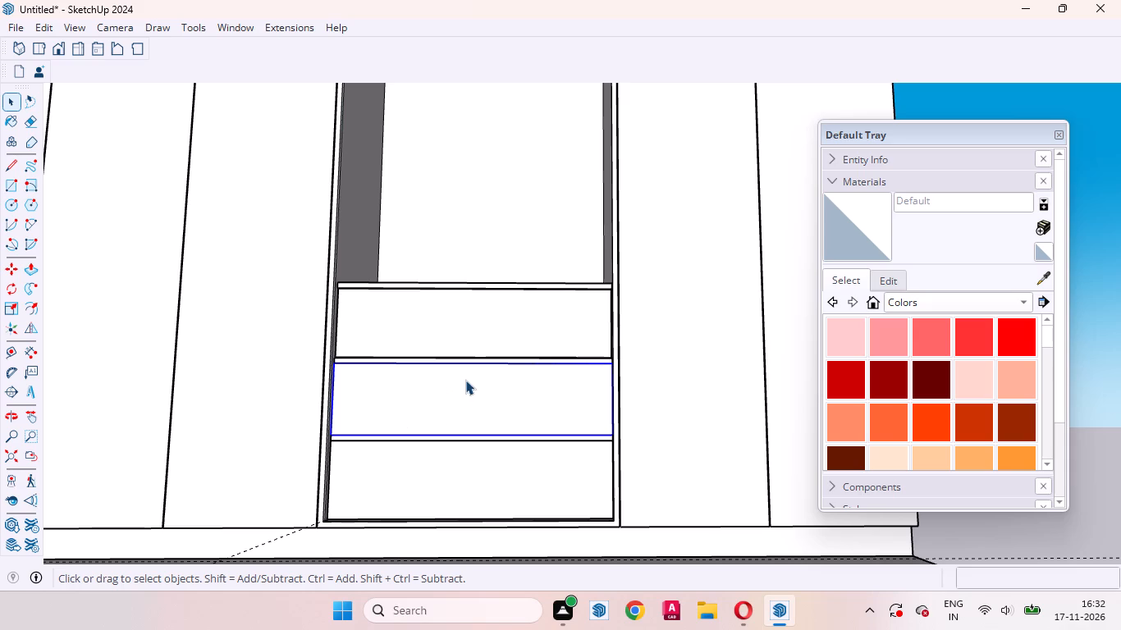
pyautogui.scroll(-2, 470, 380)
pyautogui.moveTo(469, 378); pyautogui.dragTo(492, 395, button='middle')
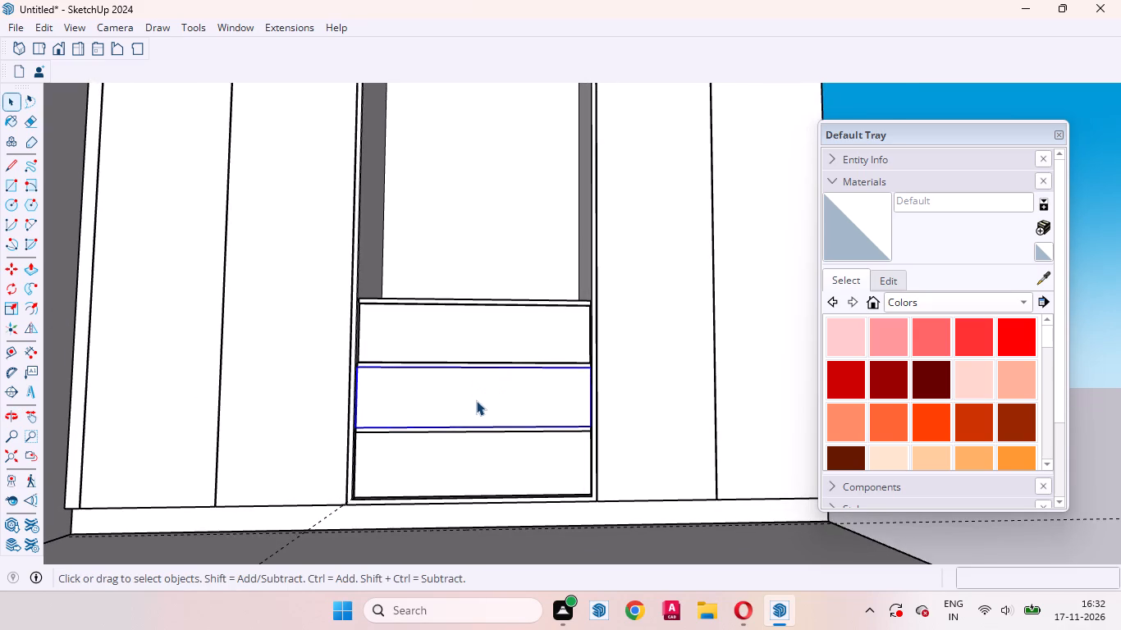
pyautogui.doubleClick(475, 400)
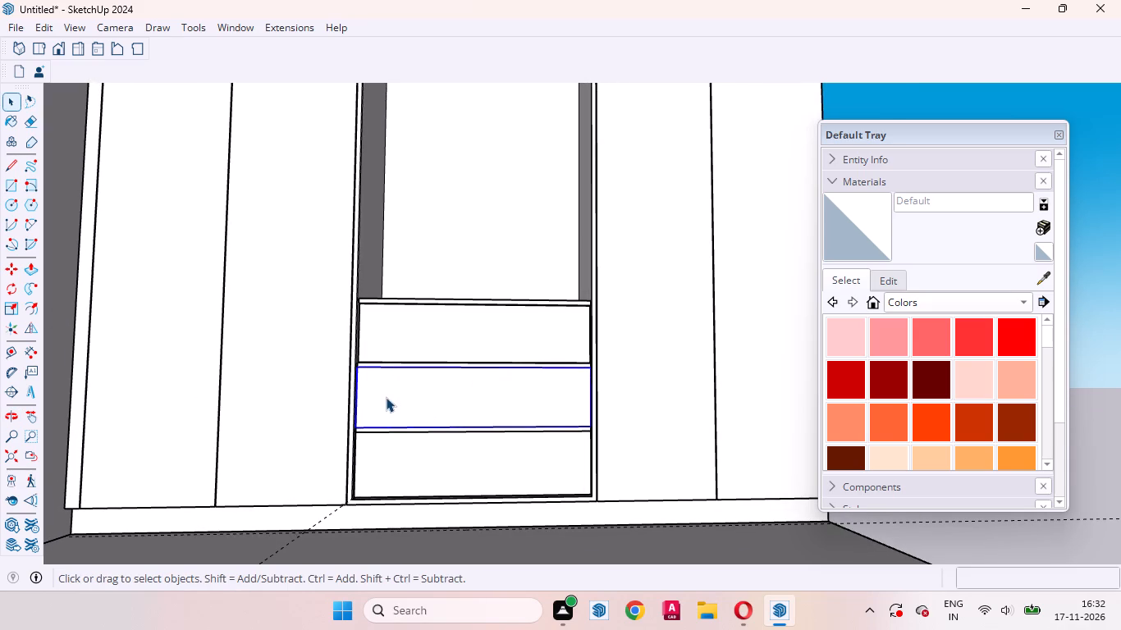
pyautogui.doubleClick(386, 397)
pyautogui.scroll(8, 405, 388)
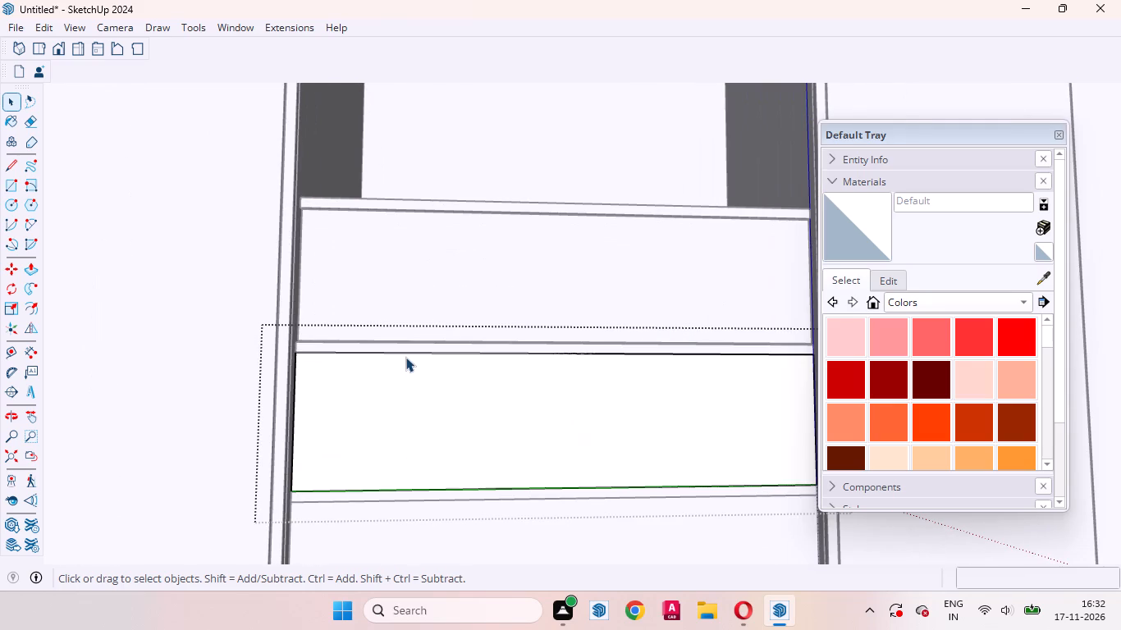
pyautogui.click(404, 352)
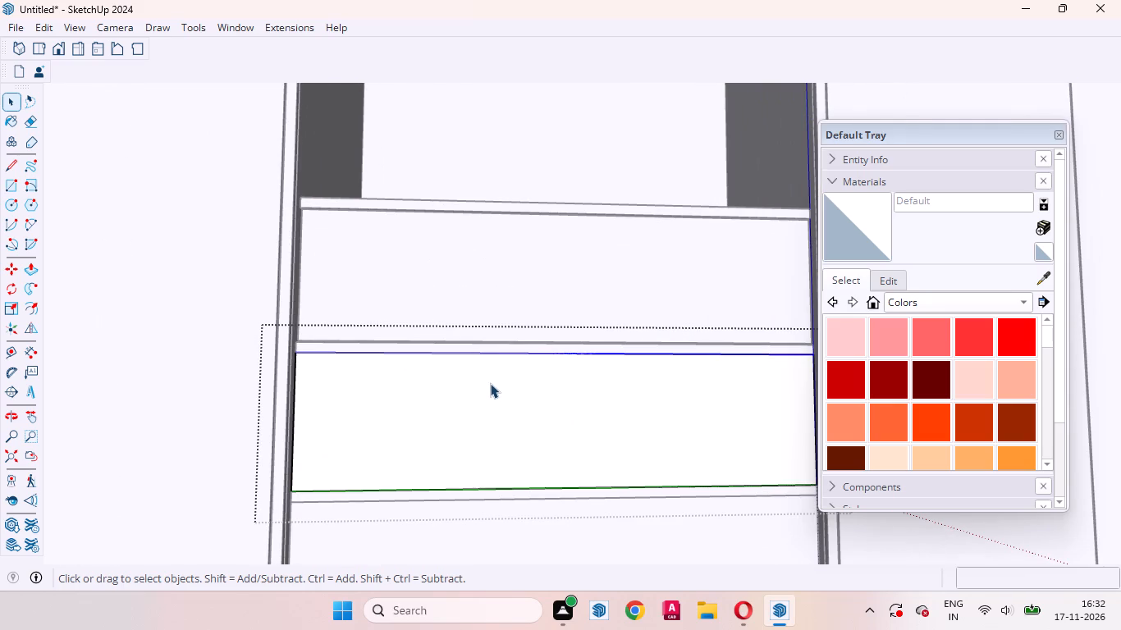
pyautogui.press('m')
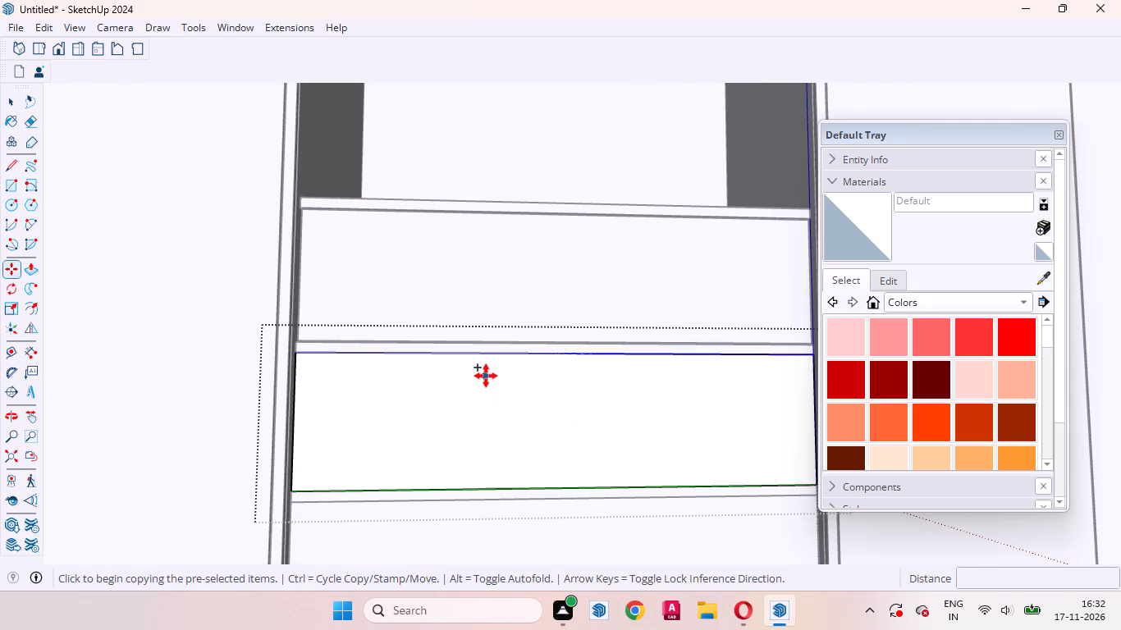
pyautogui.click(486, 372)
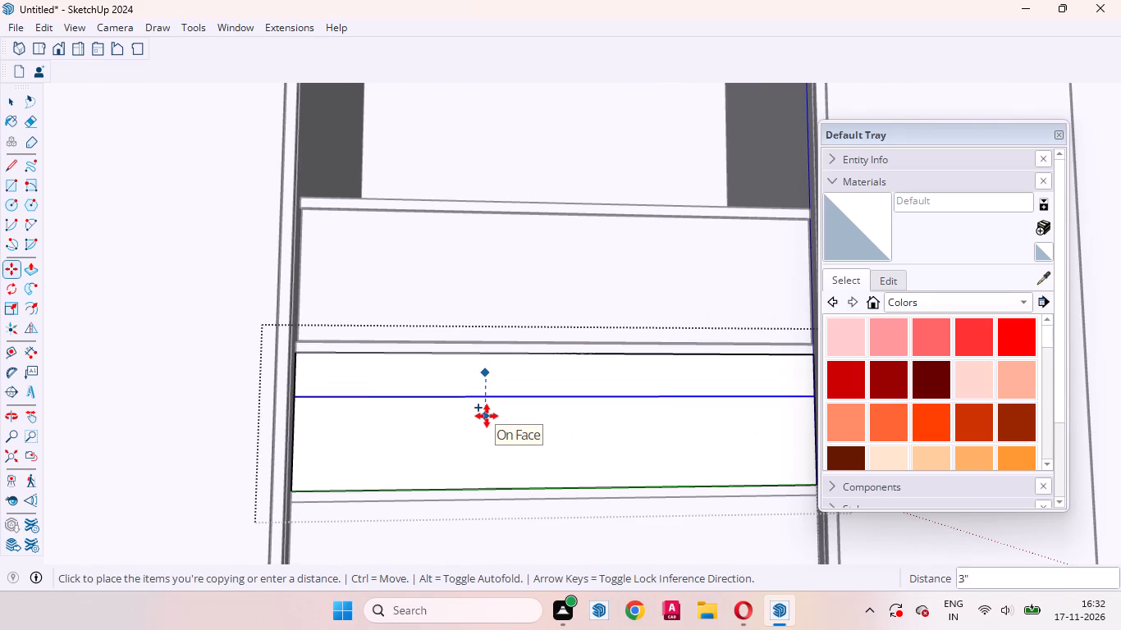
pyautogui.write('3mm')
pyautogui.press('Return')
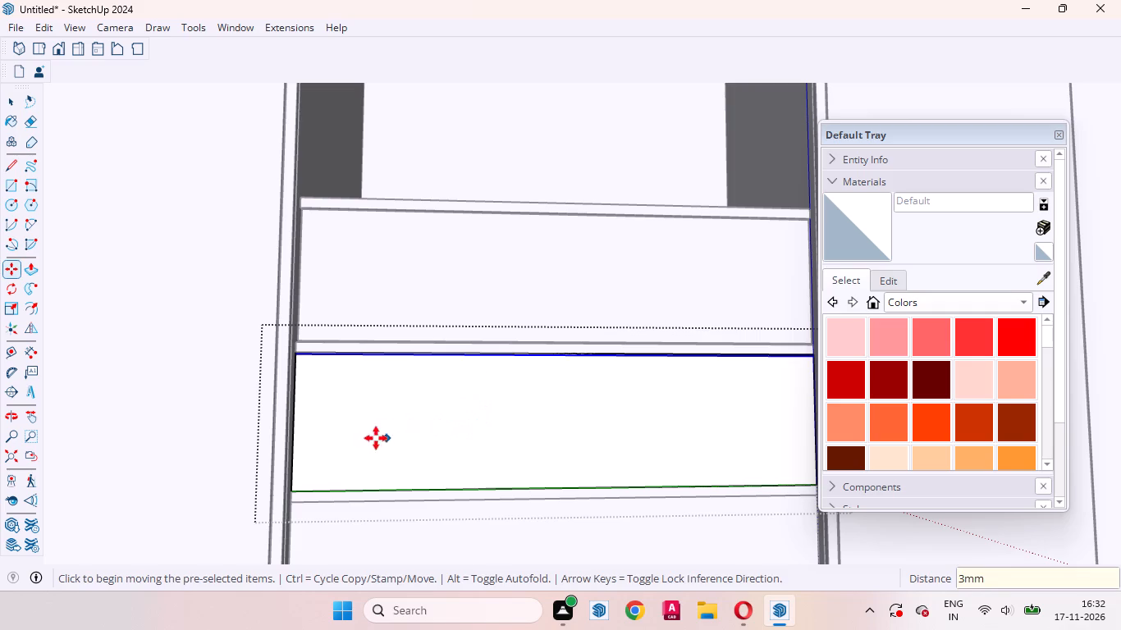
pyautogui.press('space')
# Copy the bottom edge of the middle panel's front face 3mm upward.
pyautogui.click(364, 487)
pyautogui.click(373, 491)
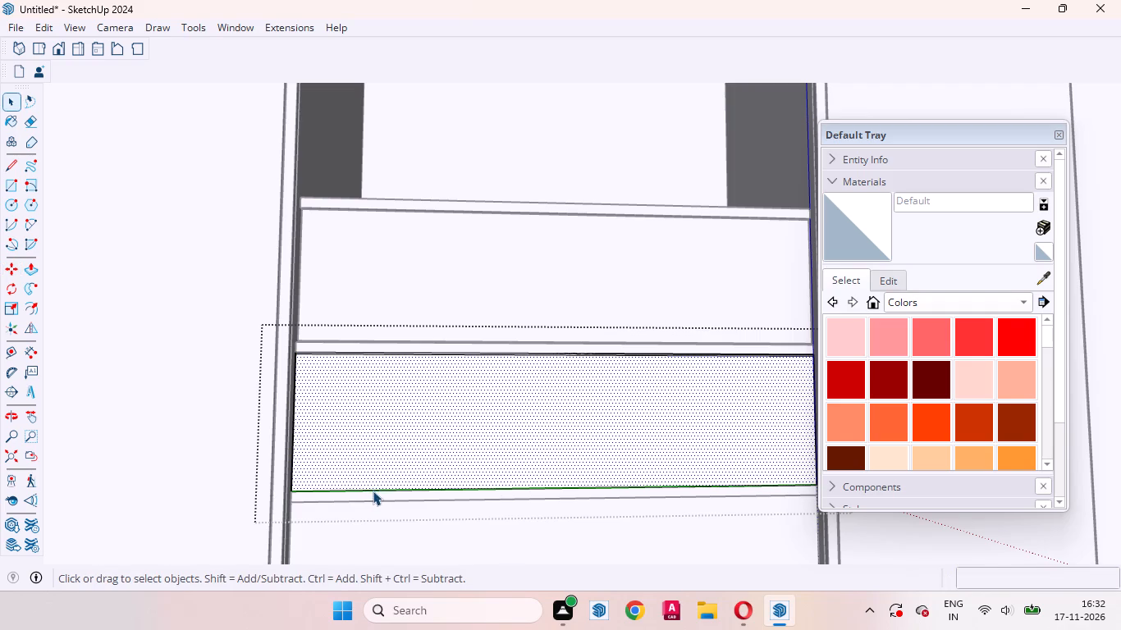
pyautogui.press('m')
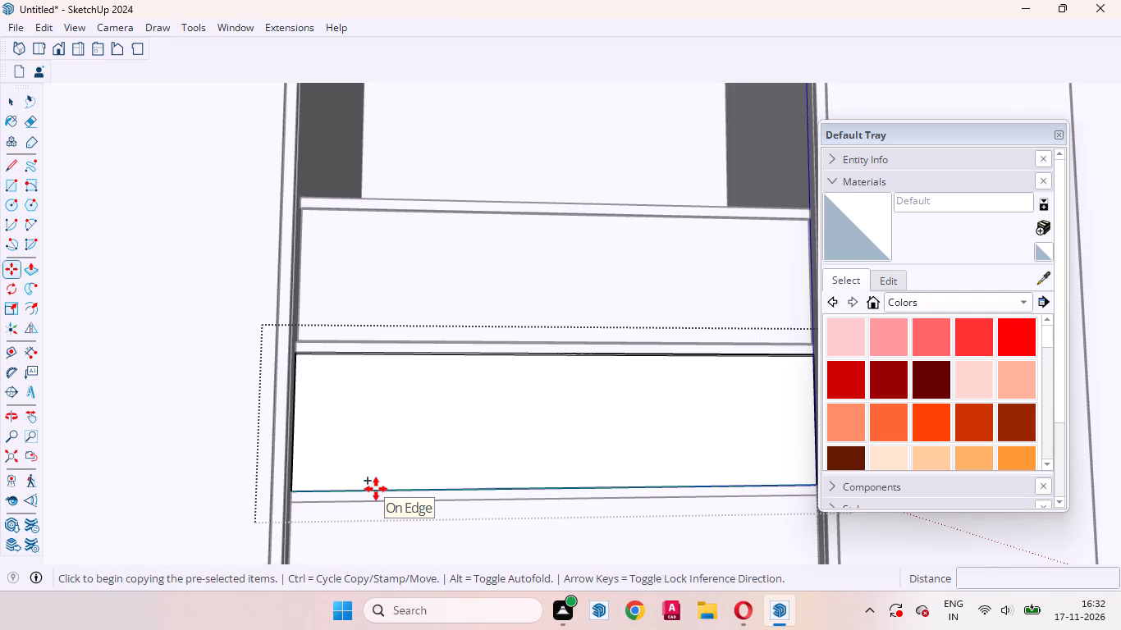
pyautogui.click(376, 489)
pyautogui.write('3mm')
pyautogui.press('Return')
pyautogui.press('space')
pyautogui.click(487, 448)
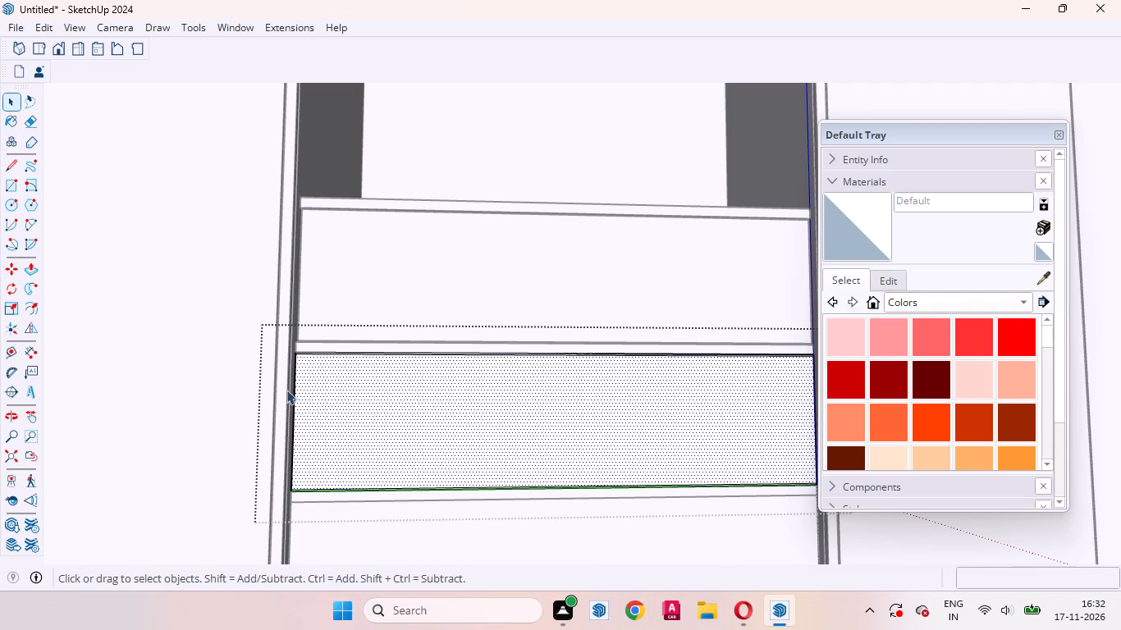
# Copy the left edge of the middle panel's front face 3mm inward.
pyautogui.click(296, 389)
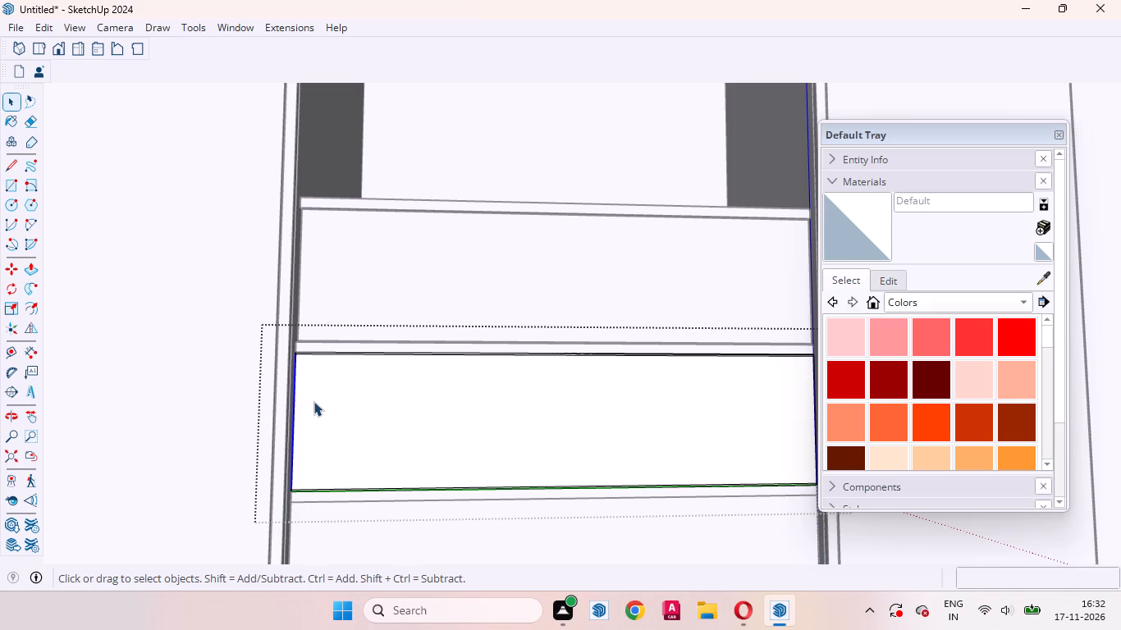
pyautogui.press('m')
pyautogui.click(313, 401)
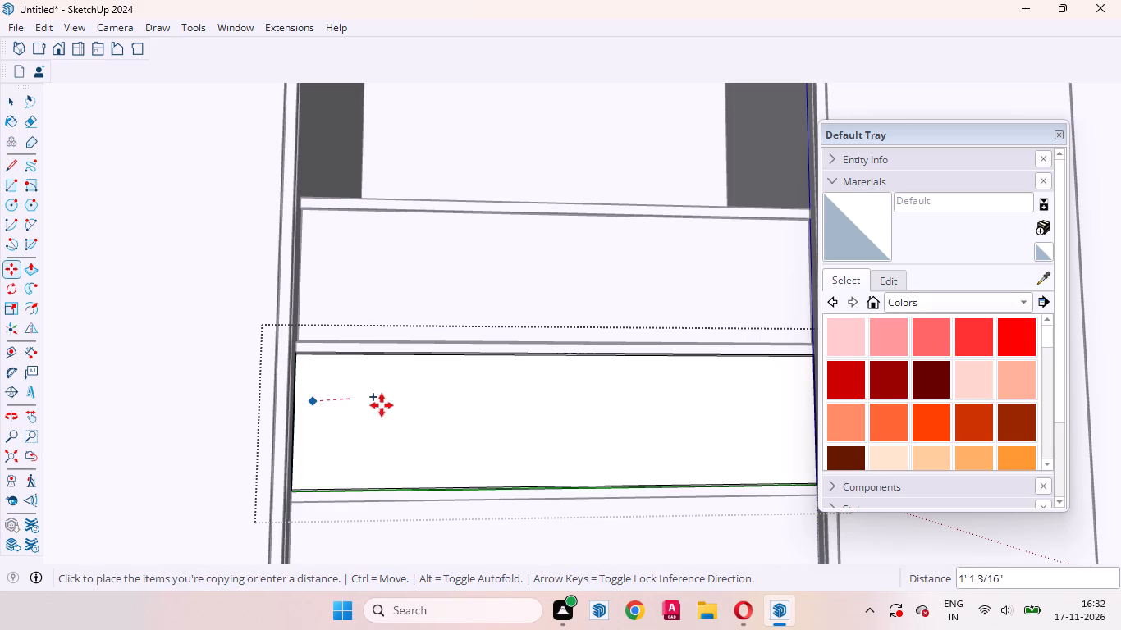
pyautogui.write('3mm')
pyautogui.press('Return')
pyautogui.press('space')
pyautogui.click(405, 418)
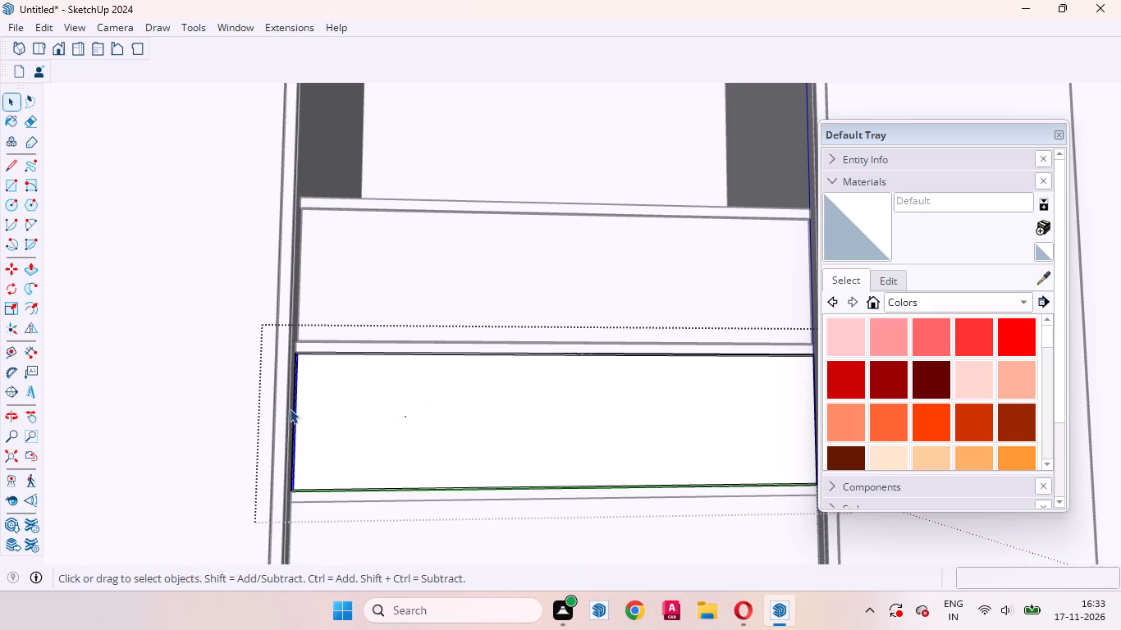
# Copy the right edge of the middle panel's front face 3mm inward.
pyautogui.scroll(-2, 217, 404)
pyautogui.scroll(1, 213, 407)
pyautogui.scroll(-3, 211, 408)
pyautogui.moveTo(581, 413); pyautogui.dragTo(683, 451, button='middle')
pyautogui.scroll(8, 649, 404)
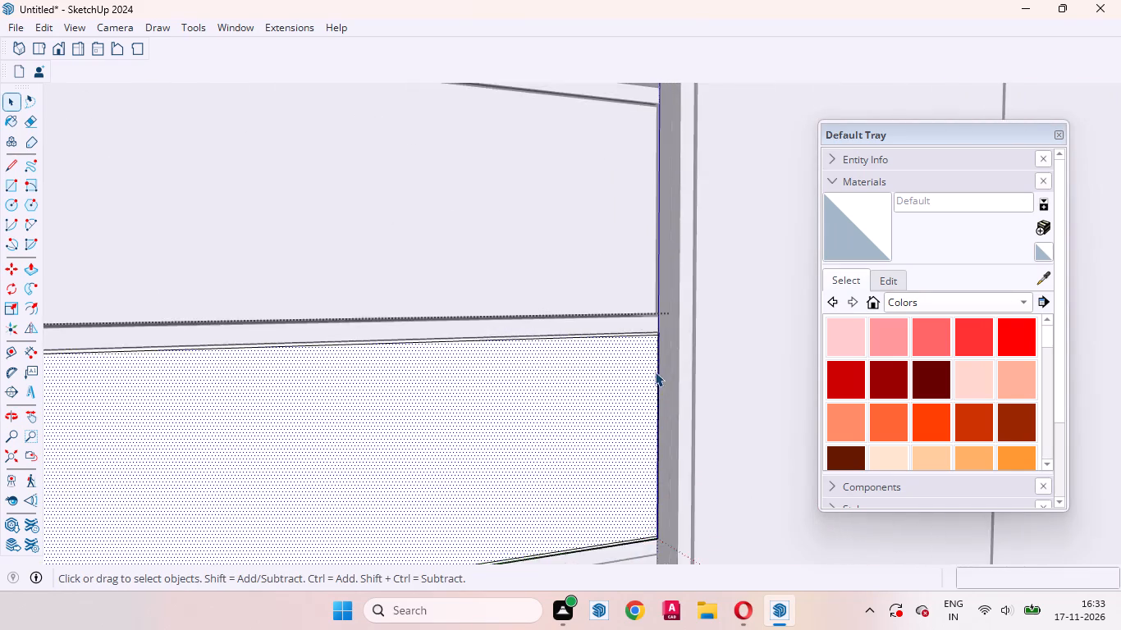
pyautogui.scroll(6, 655, 372)
pyautogui.click(657, 342)
pyautogui.press('m')
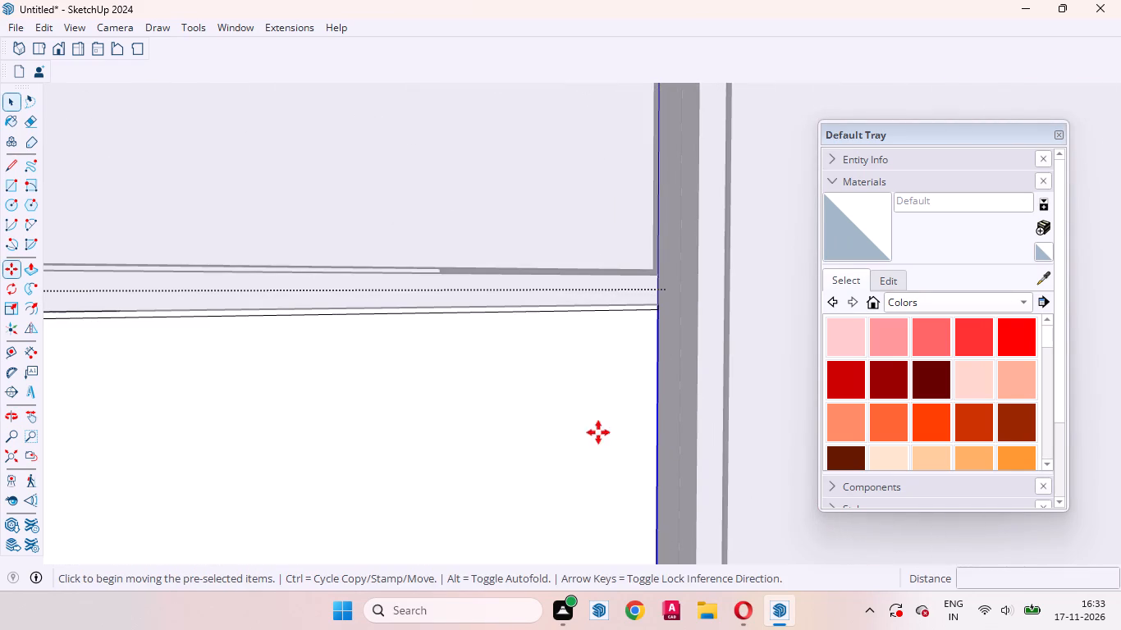
pyautogui.moveTo(614, 431); pyautogui.dragTo(538, 440, button='middle')
pyautogui.click(592, 429)
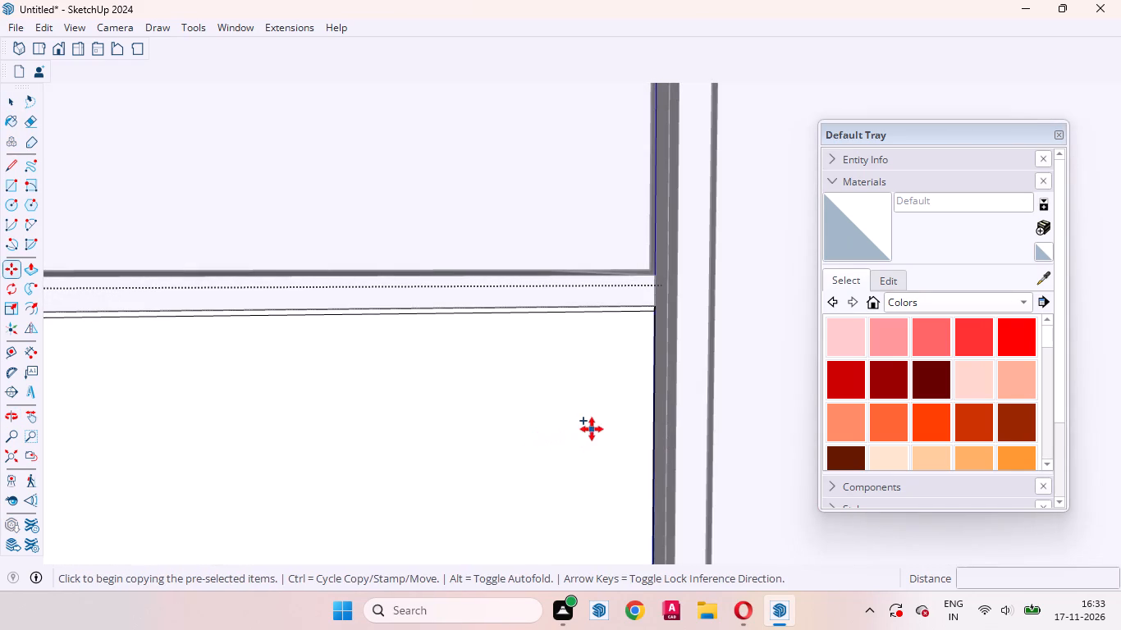
pyautogui.write('3mm')
pyautogui.press('Return')
pyautogui.press('space')
pyautogui.click(529, 432)
# Push the top and right edge strips of the middle front panel back by the same 18mm.
pyautogui.scroll(-3, 632, 336)
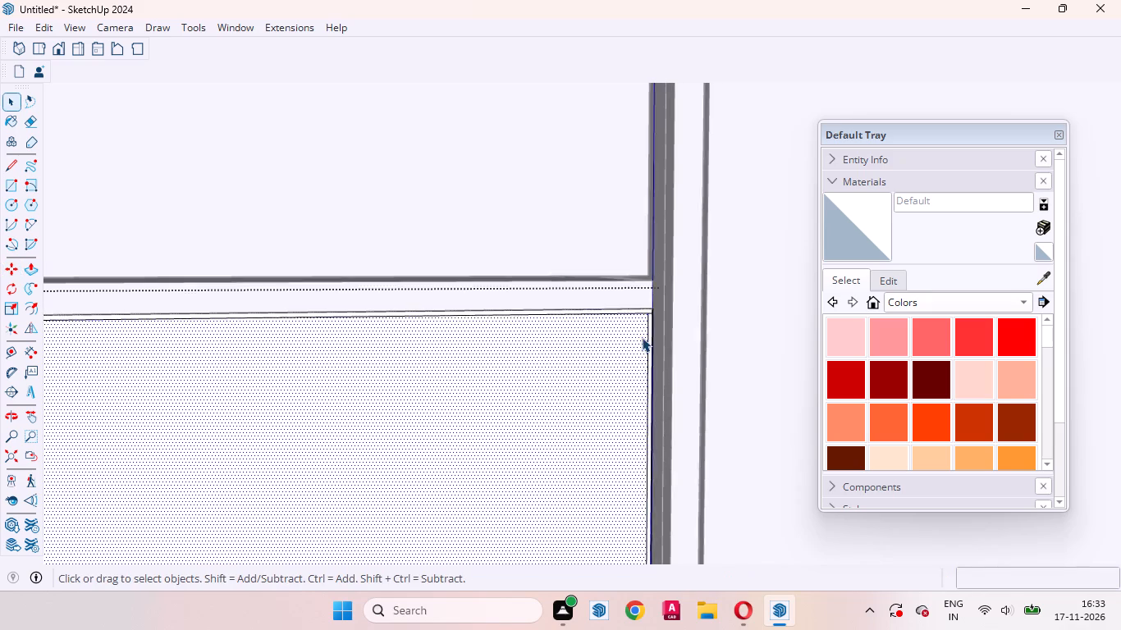
pyautogui.scroll(-1, 642, 337)
pyautogui.scroll(20, 657, 332)
pyautogui.scroll(3, 657, 332)
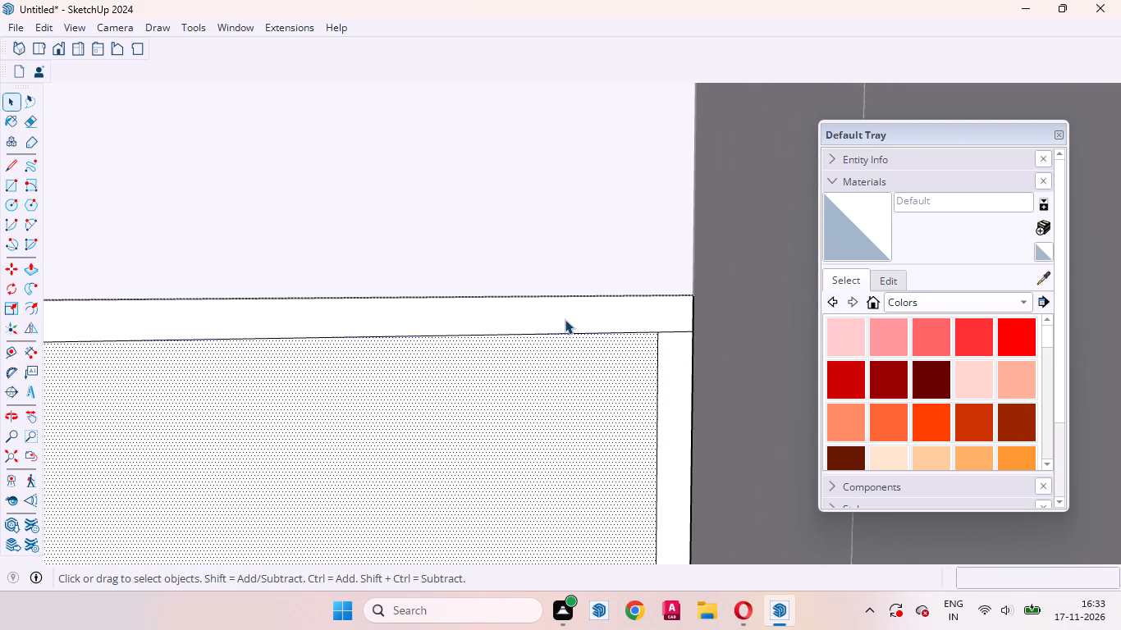
pyautogui.click(565, 319)
pyautogui.press('p')
pyautogui.doubleClick(565, 319)
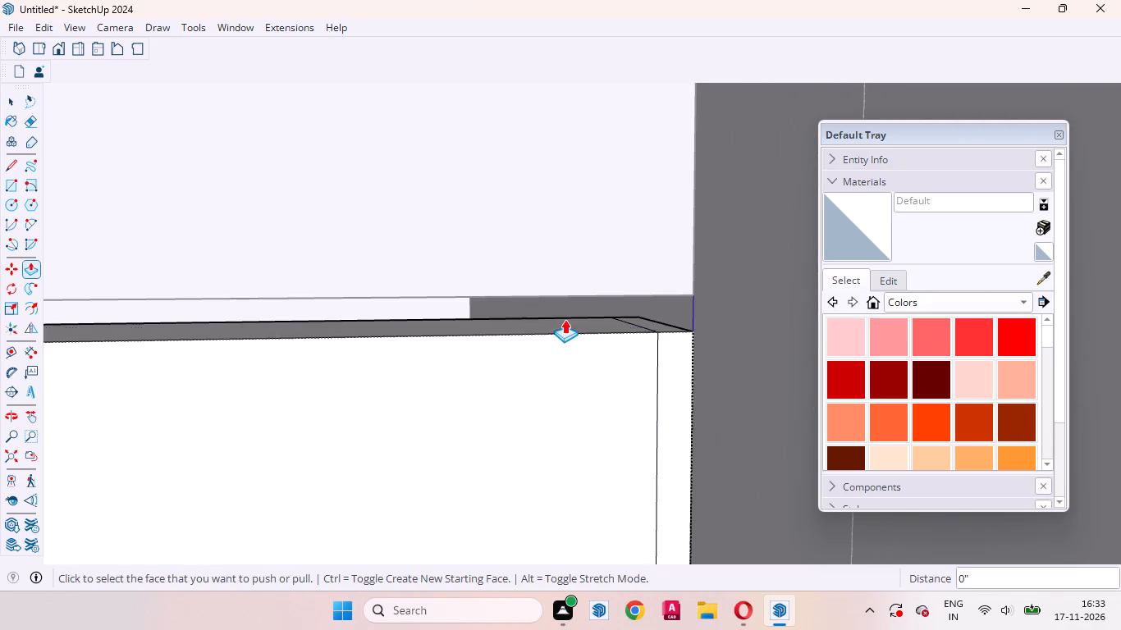
pyautogui.doubleClick(681, 379)
# Push the bottom and left edge strips of the middle front panel back by the same 18mm and close its group.
pyautogui.scroll(-5, 671, 328)
pyautogui.scroll(1, 672, 304)
pyautogui.scroll(-9, 672, 303)
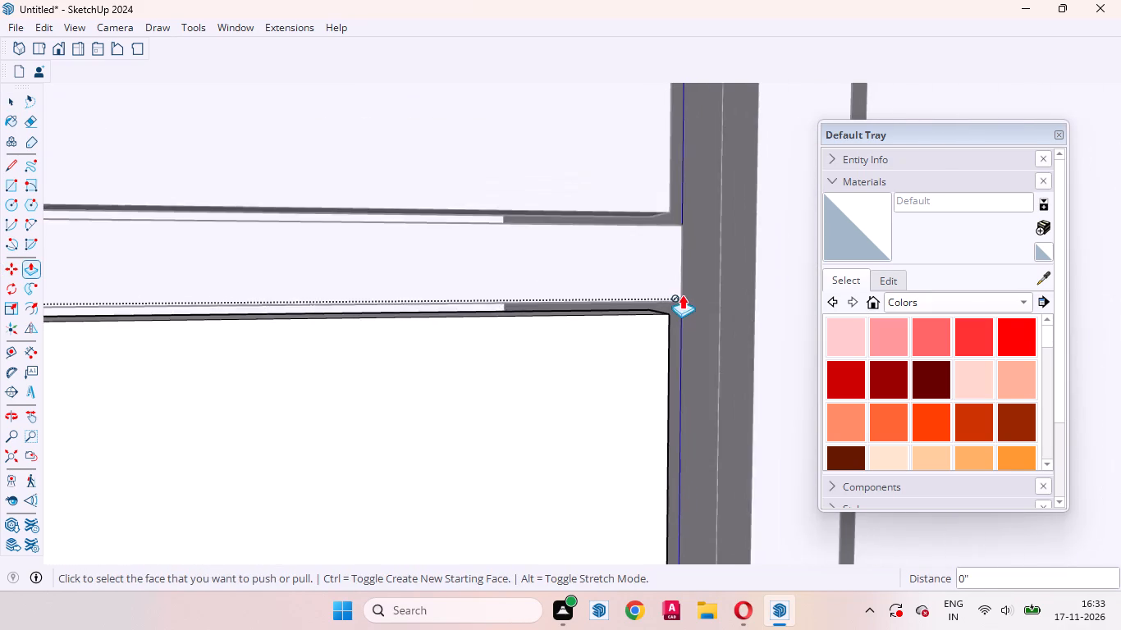
pyautogui.scroll(-14, 682, 294)
pyautogui.scroll(1, 706, 294)
pyautogui.scroll(-6, 706, 294)
pyautogui.scroll(7, 625, 461)
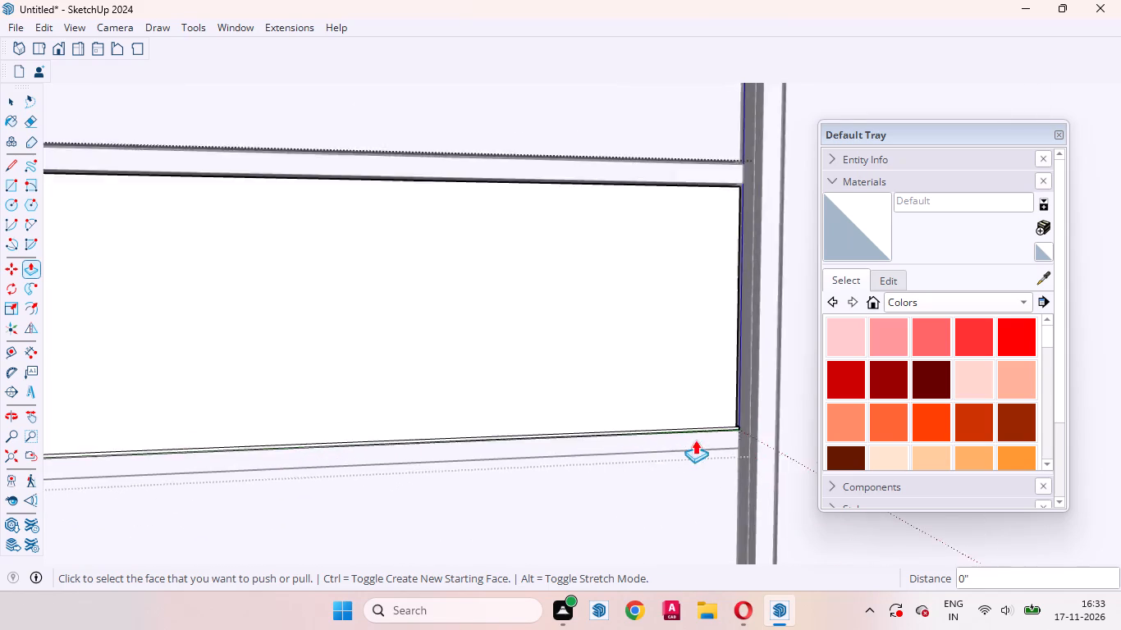
pyautogui.scroll(17, 695, 440)
pyautogui.doubleClick(737, 443)
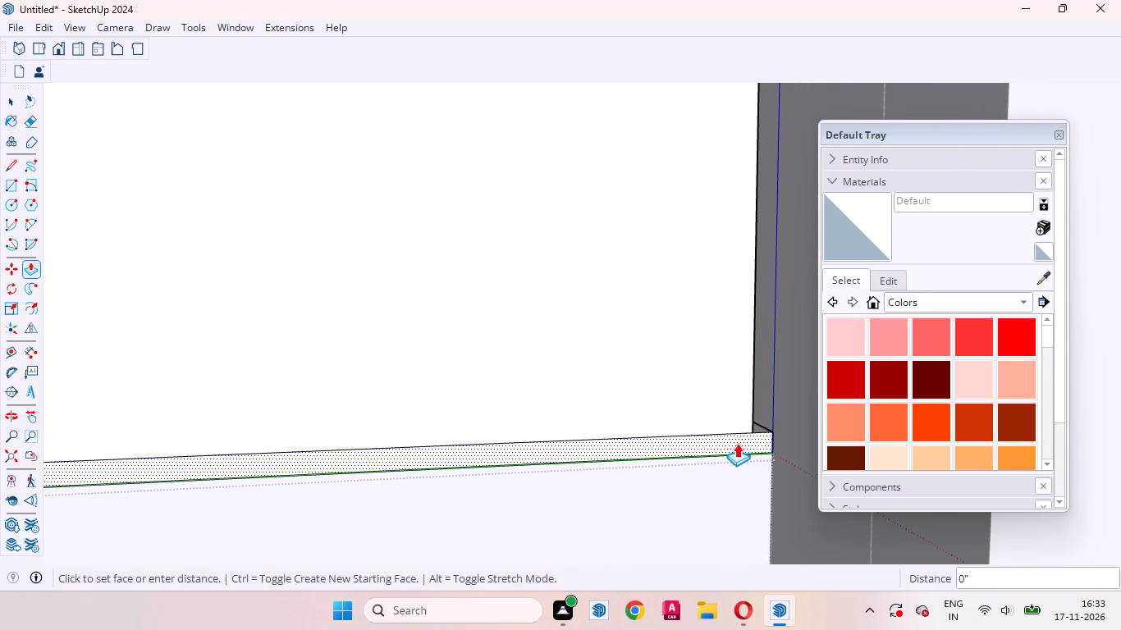
pyautogui.scroll(-20, 751, 441)
pyautogui.scroll(-5, 751, 441)
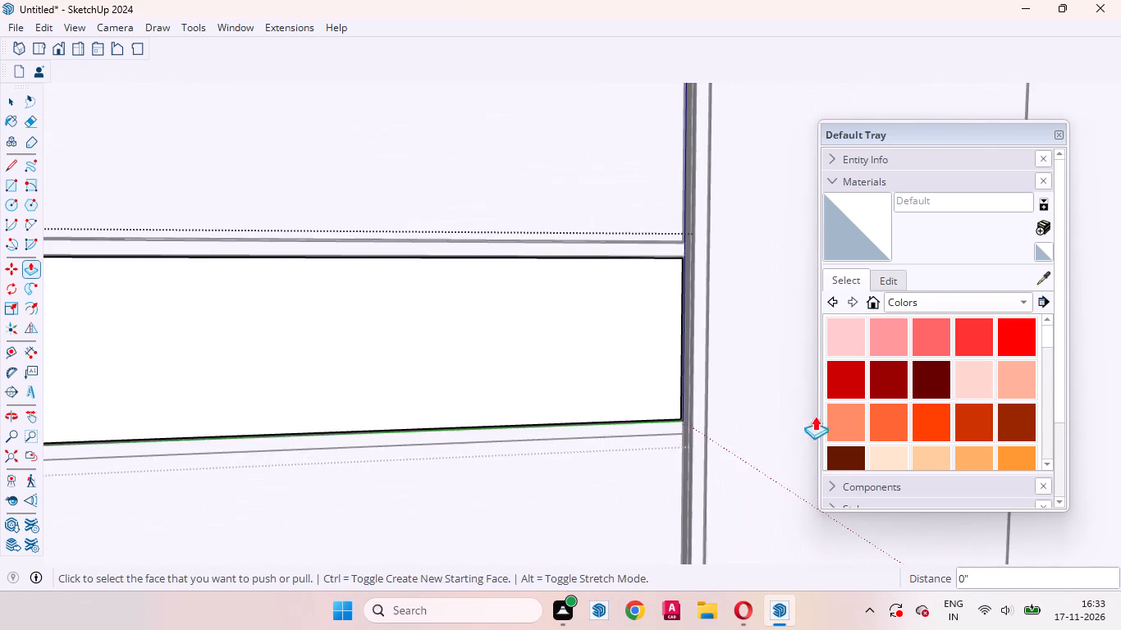
pyautogui.scroll(-16, 815, 416)
pyautogui.scroll(1, 707, 380)
pyautogui.scroll(-1, 739, 380)
pyautogui.scroll(12, 256, 346)
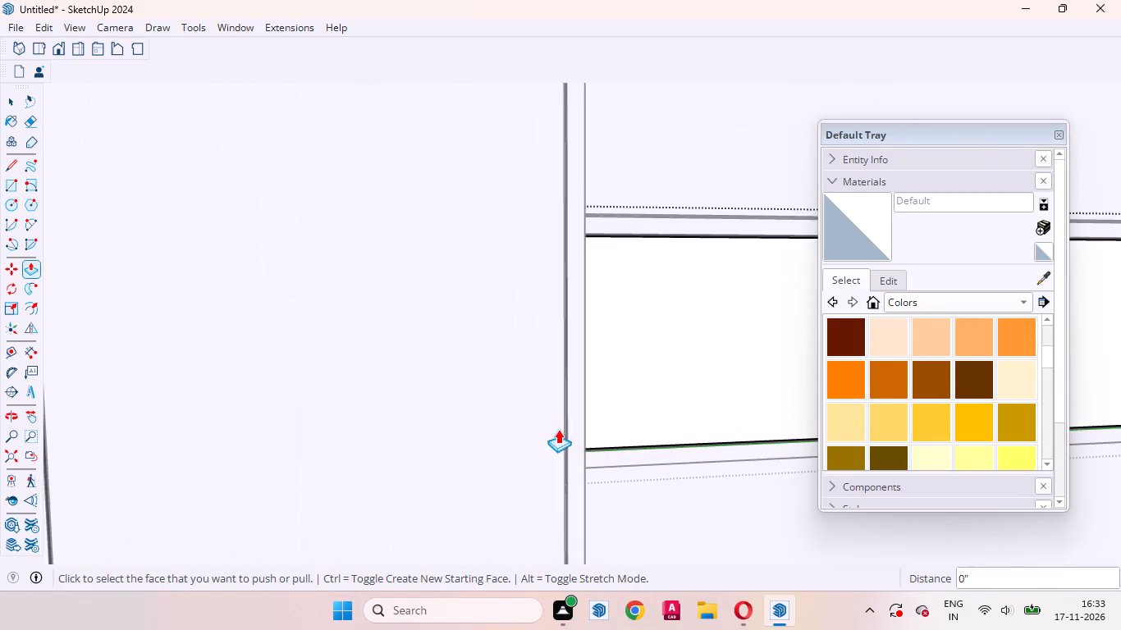
pyautogui.scroll(5, 558, 429)
pyautogui.moveTo(629, 450); pyautogui.dragTo(524, 462, button='middle')
pyautogui.scroll(7, 521, 462)
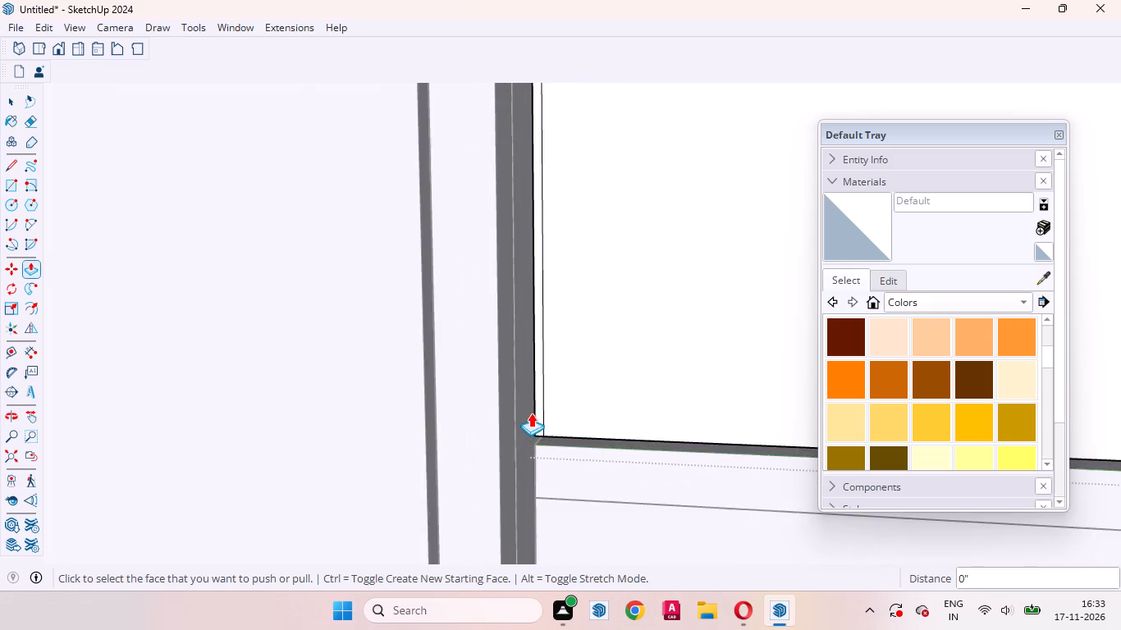
pyautogui.scroll(11, 531, 413)
pyautogui.doubleClick(543, 393)
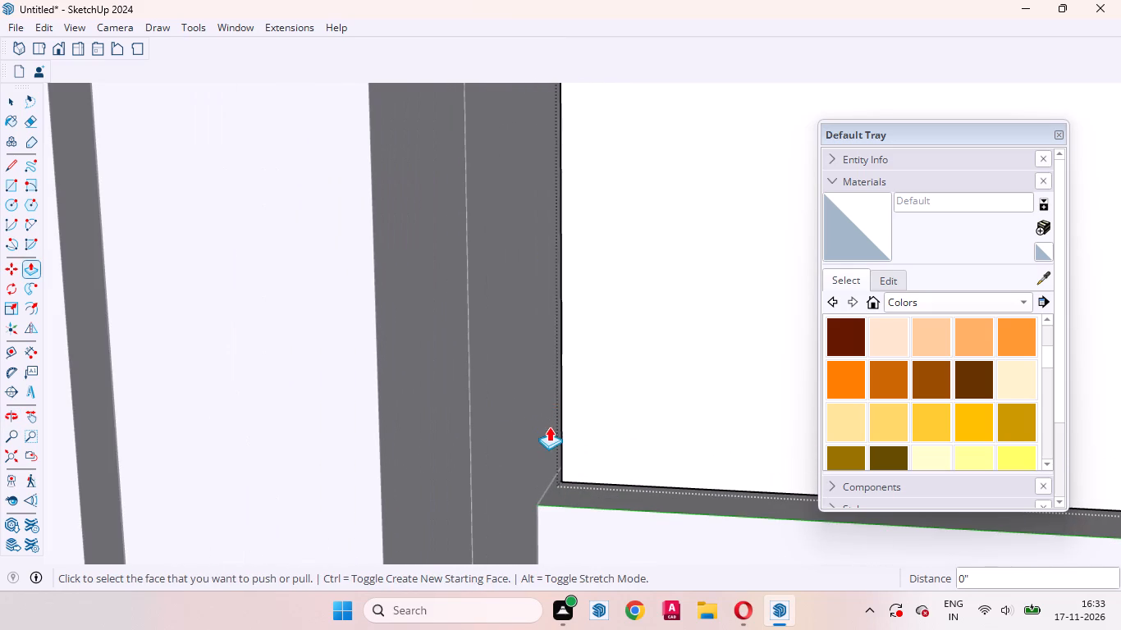
pyautogui.press('space')
pyautogui.scroll(-20, 540, 411)
pyautogui.scroll(-5, 540, 411)
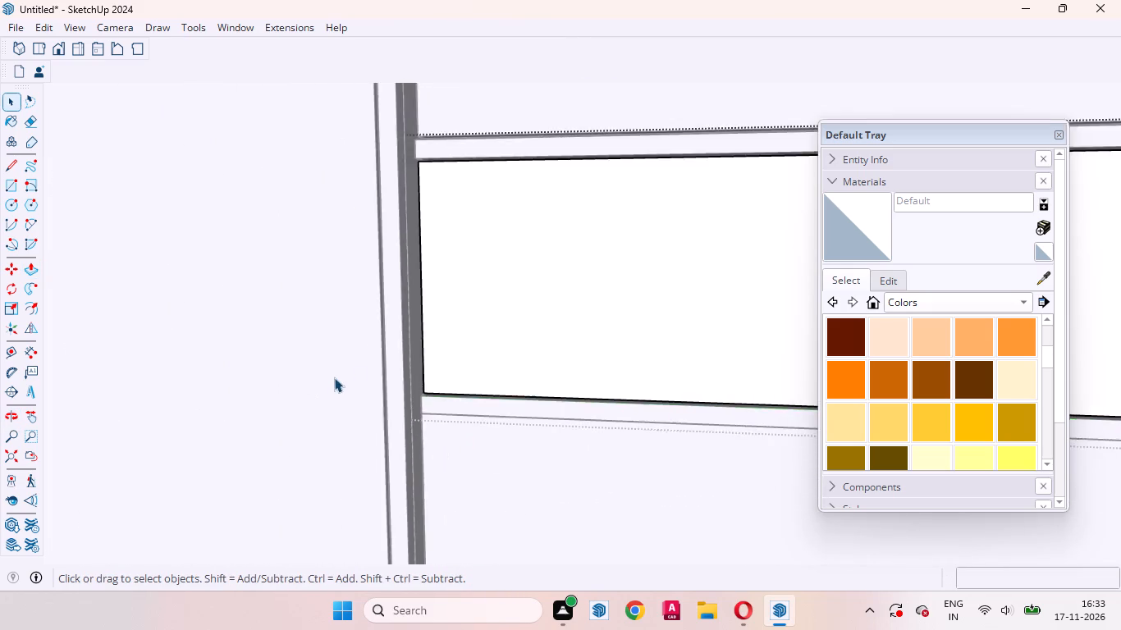
pyautogui.scroll(-20, 334, 377)
pyautogui.scroll(-4, 334, 377)
pyautogui.click(640, 409)
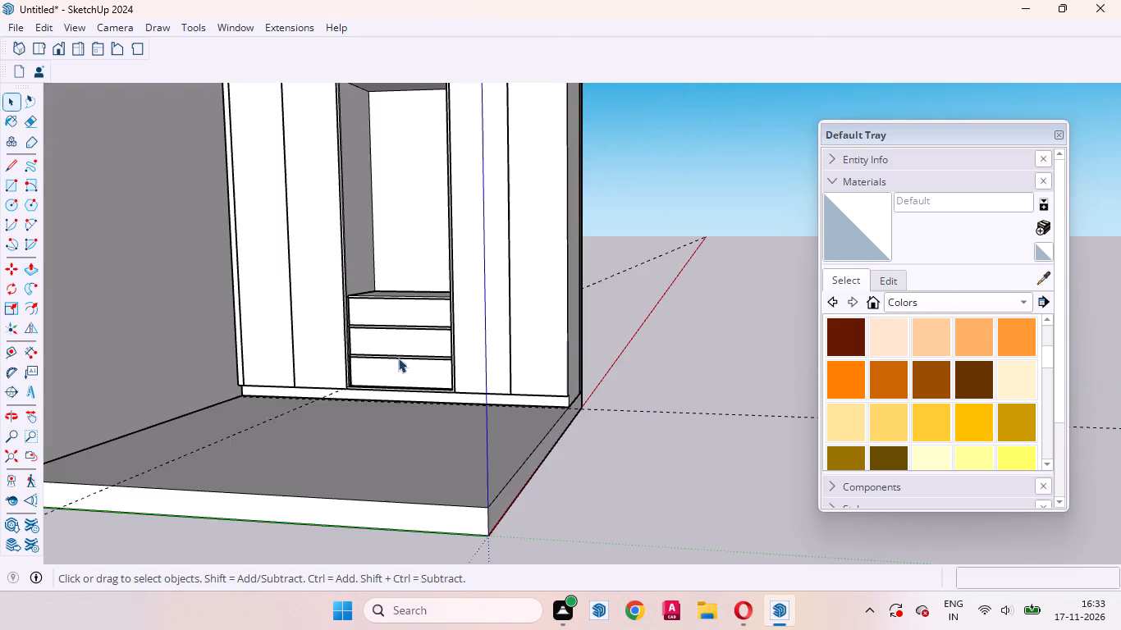
# Open the lowest front panel's group and copy its front face's top edge 3mm downward.
pyautogui.scroll(8, 390, 354)
pyautogui.tripleClick(366, 388)
pyautogui.click(422, 397)
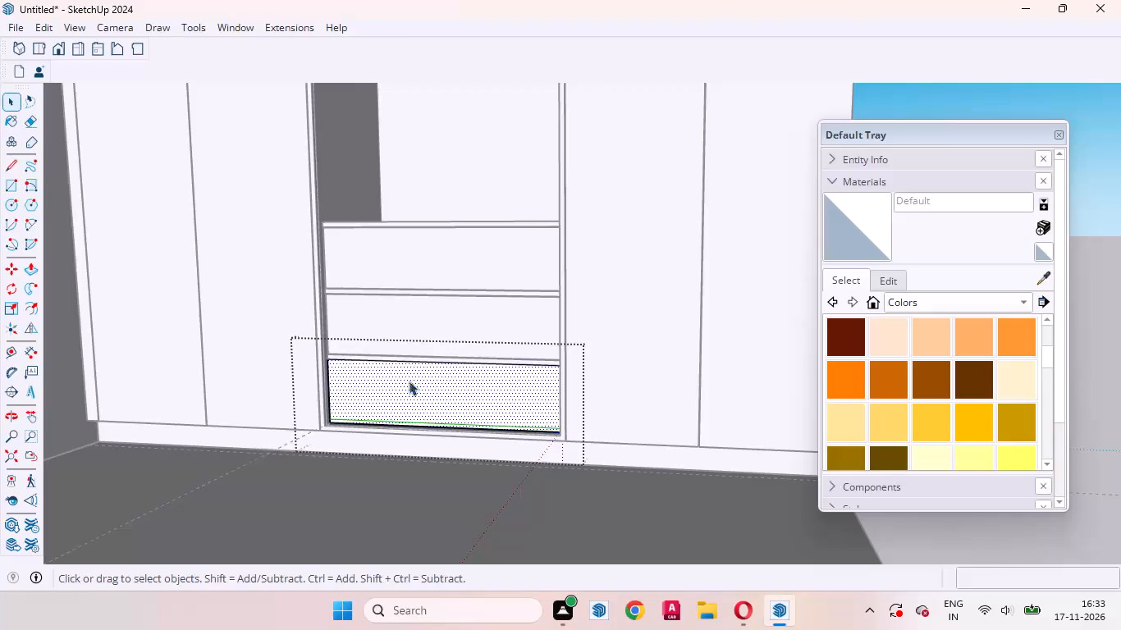
pyautogui.scroll(11, 351, 358)
pyautogui.click(346, 357)
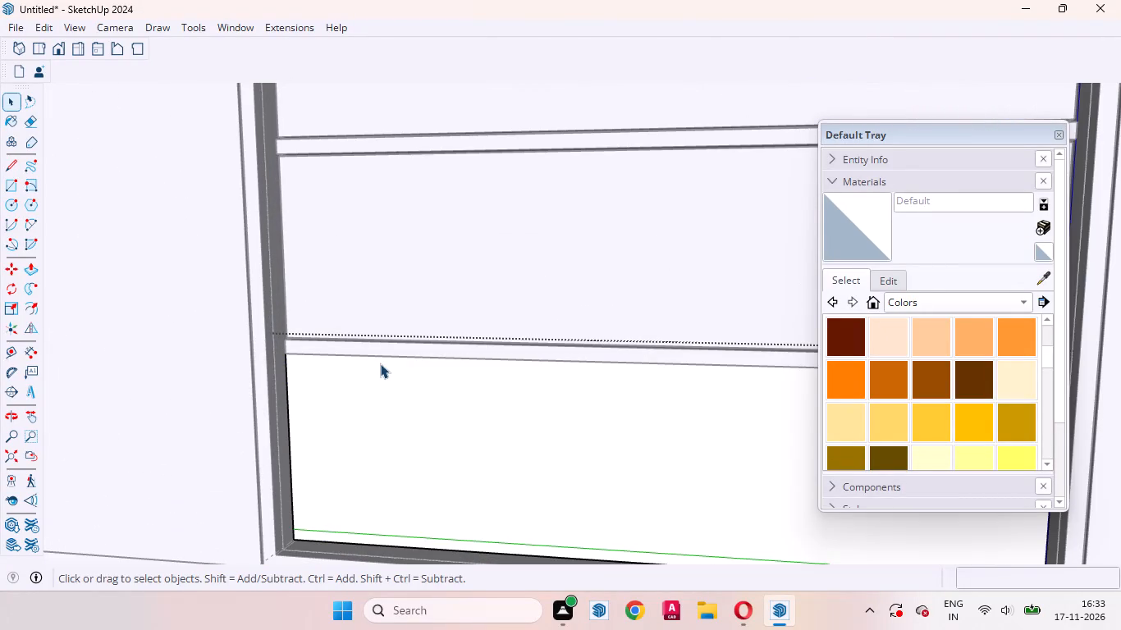
pyautogui.press('m')
pyautogui.click(380, 363)
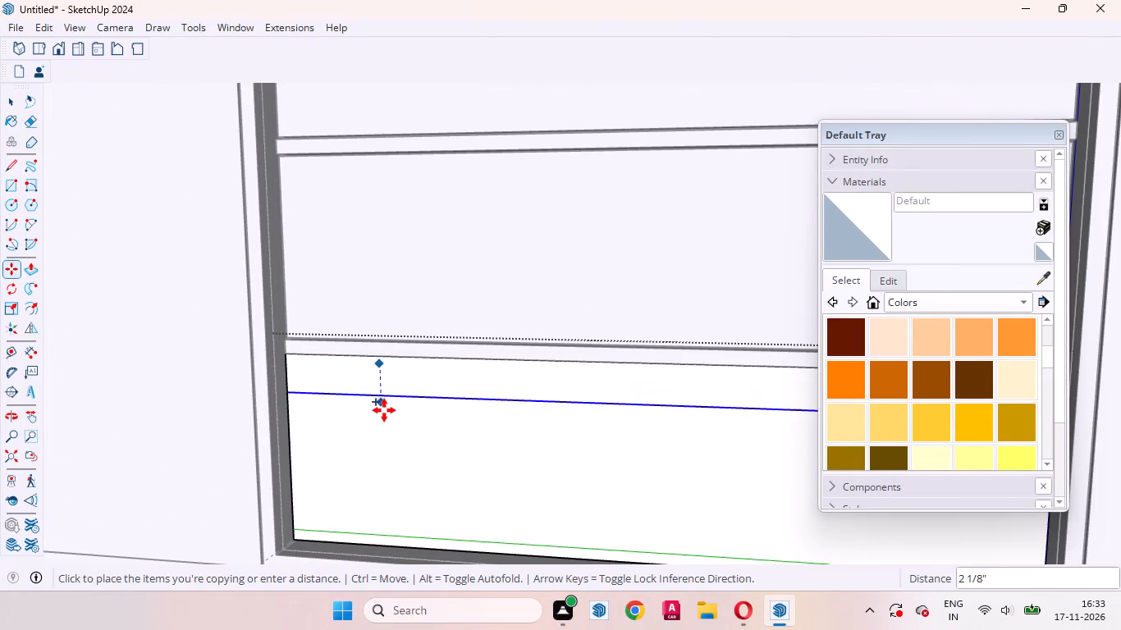
pyautogui.write('3mm')
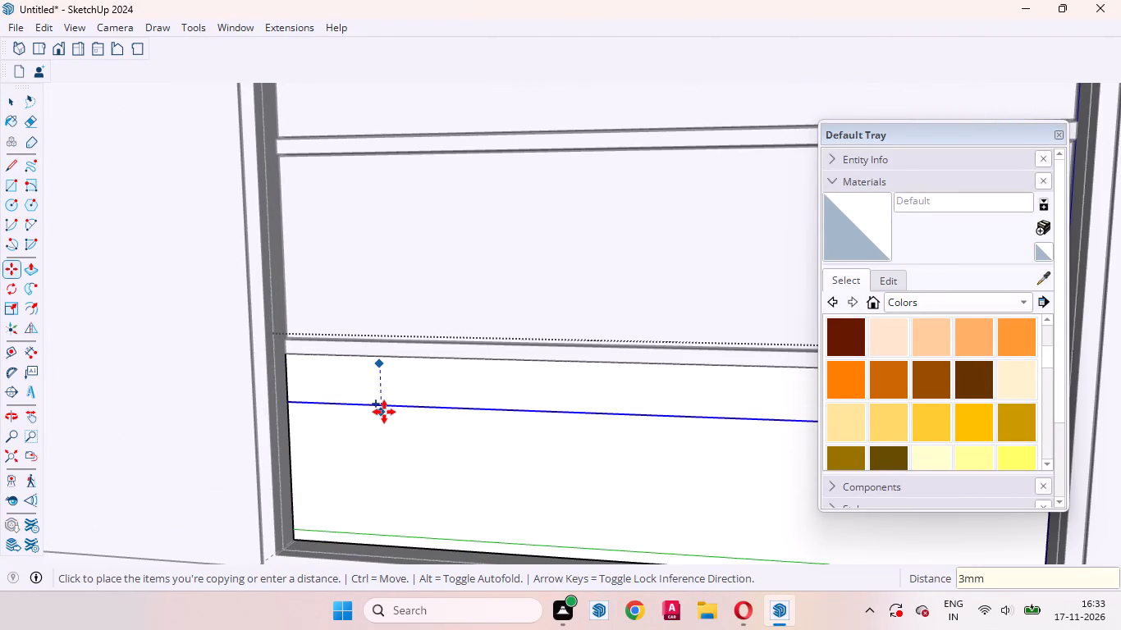
pyautogui.press('Return')
pyautogui.press('space')
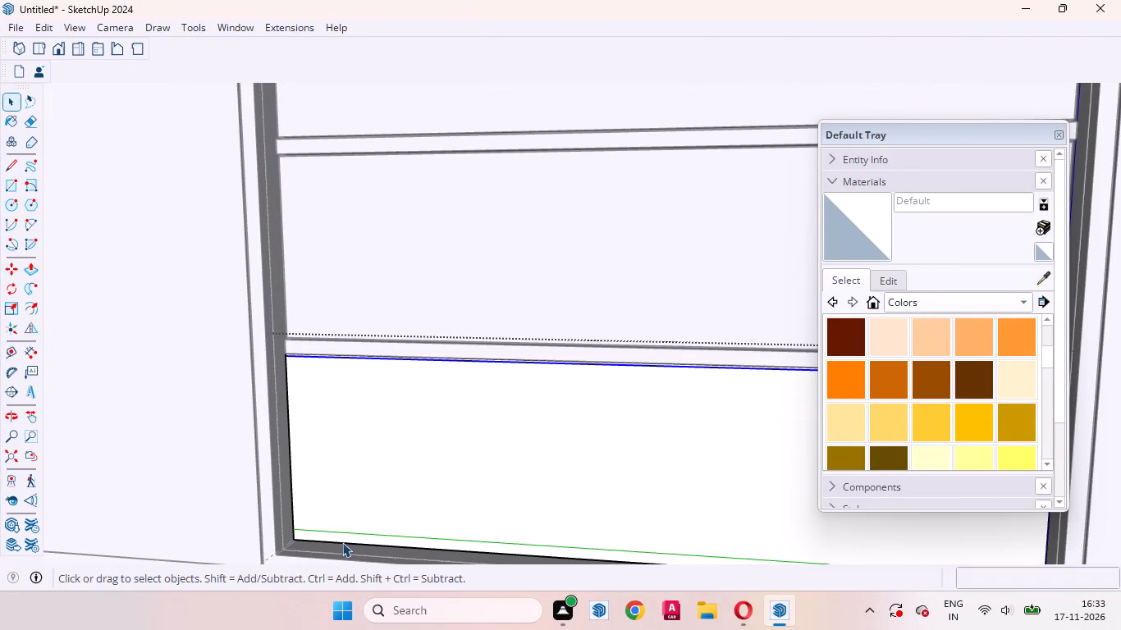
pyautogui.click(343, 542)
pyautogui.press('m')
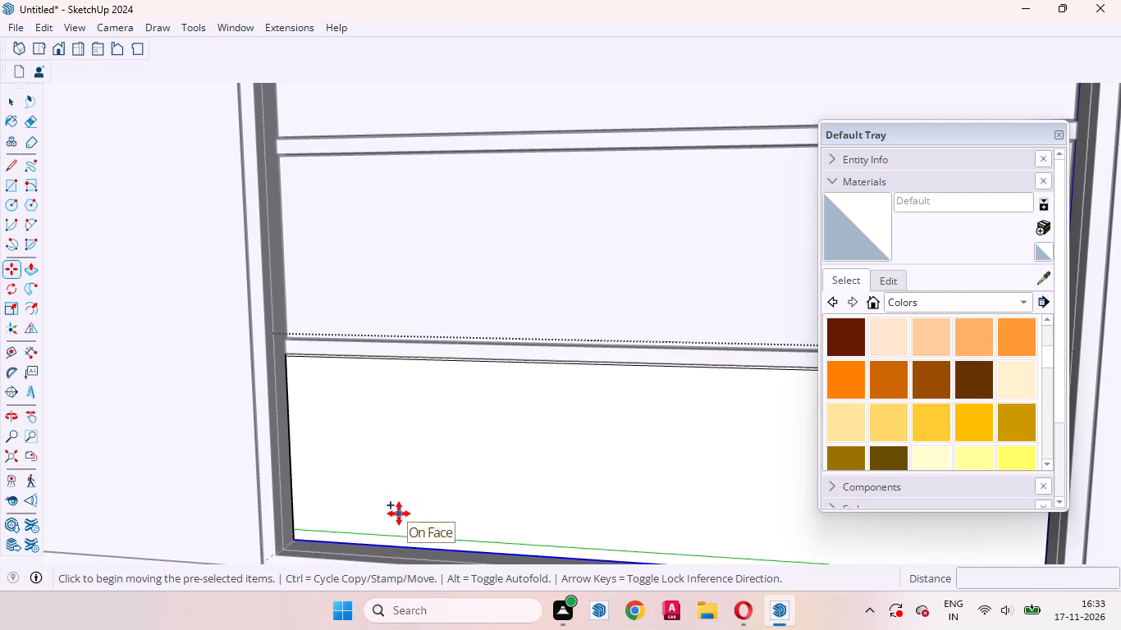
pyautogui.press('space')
# Copy the left edge of the lowest panel's front face 3mm inward.
pyautogui.click(289, 441)
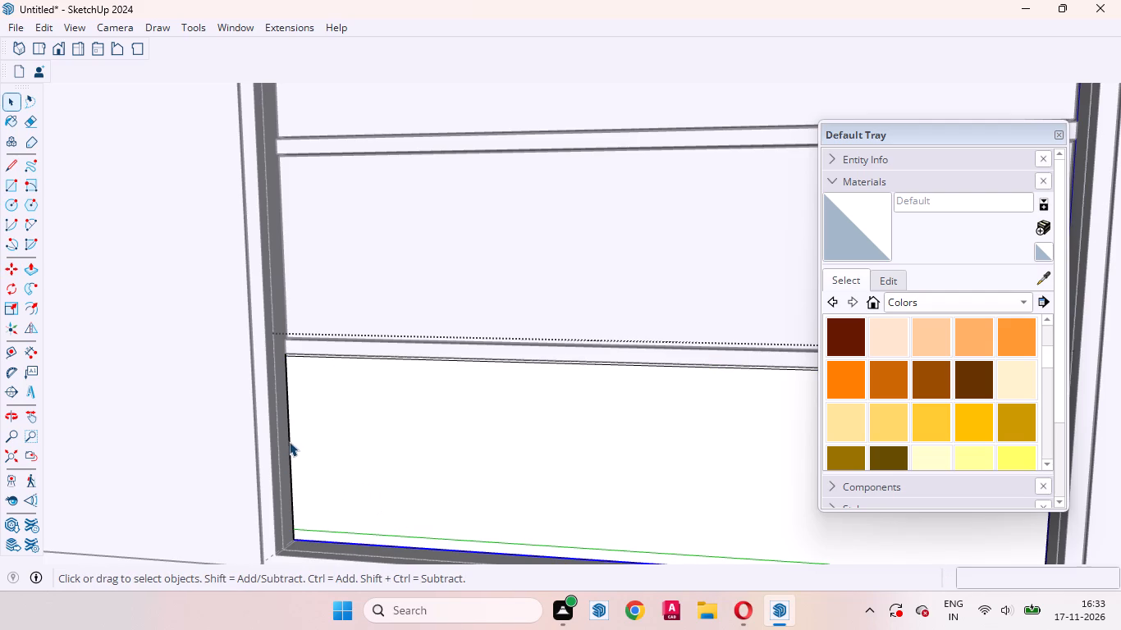
pyautogui.press('m')
pyautogui.click(313, 451)
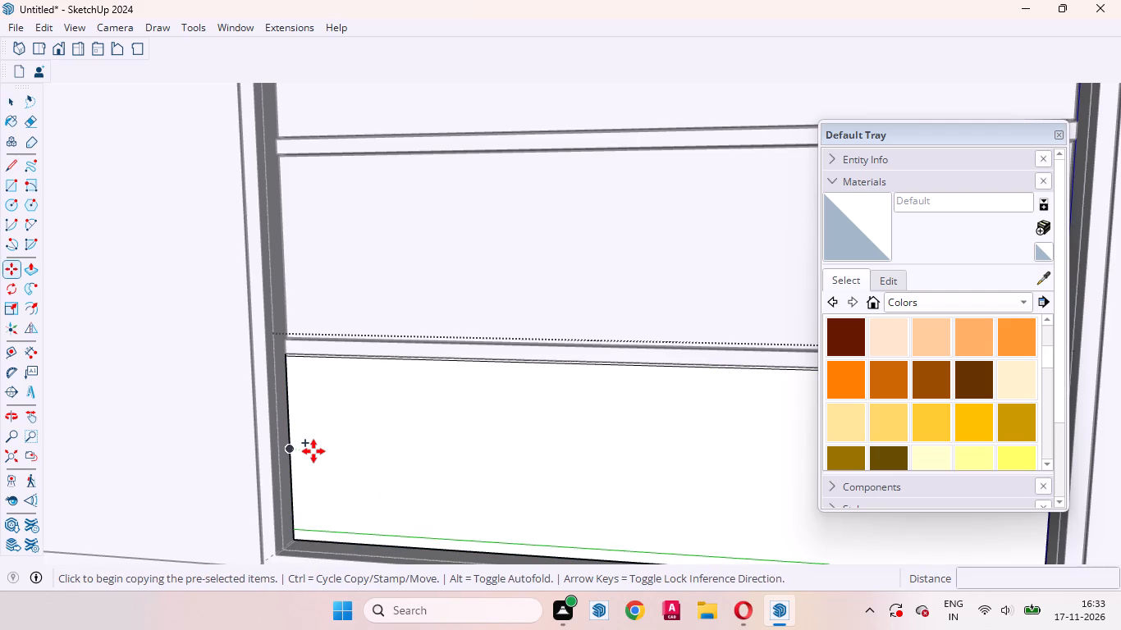
pyautogui.write('3mm')
pyautogui.press('Return')
pyautogui.press('space')
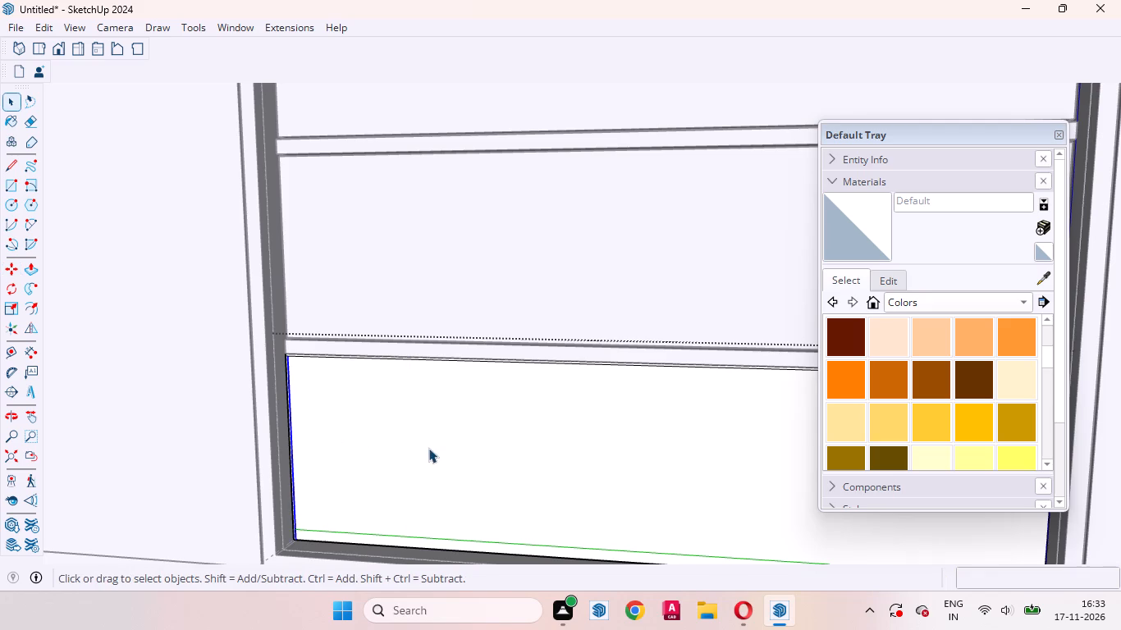
pyautogui.click(434, 447)
# Copy the right edge of the lowest panel's front face 3mm inward.
pyautogui.scroll(-8, 207, 404)
pyautogui.moveTo(574, 441); pyautogui.dragTo(702, 474, button='middle')
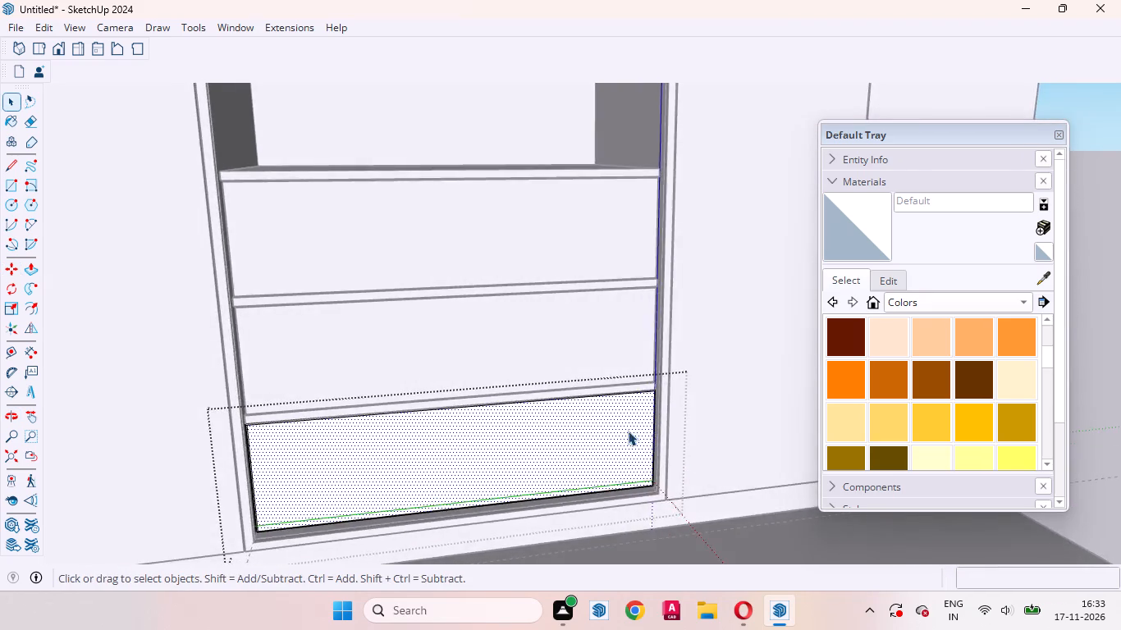
pyautogui.scroll(20, 628, 431)
pyautogui.scroll(4, 628, 431)
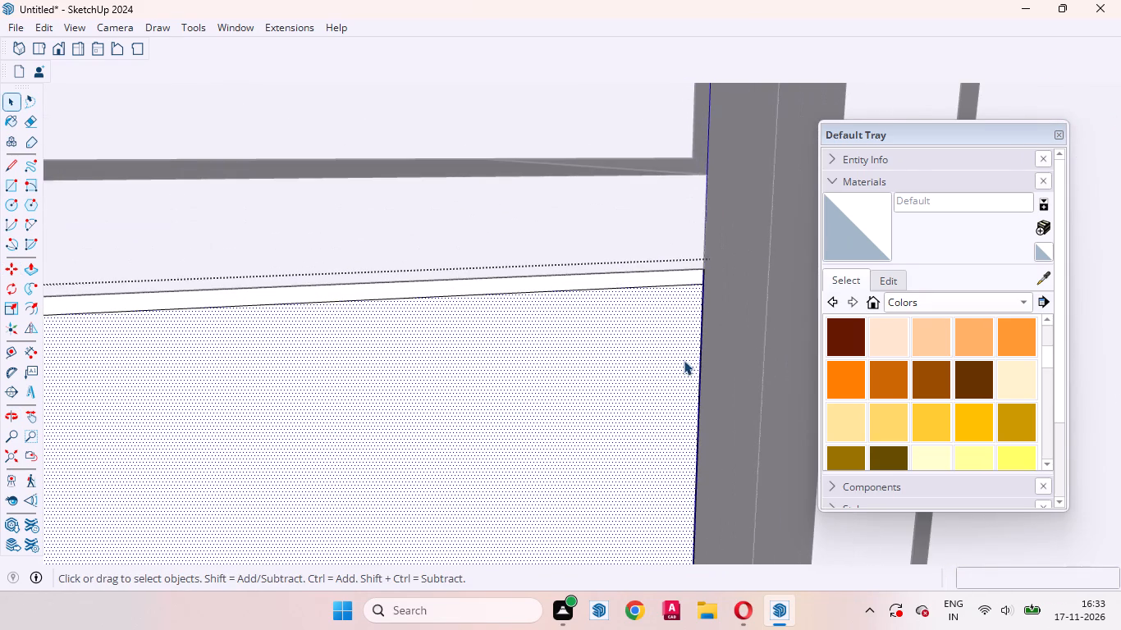
pyautogui.click(702, 340)
pyautogui.press('m')
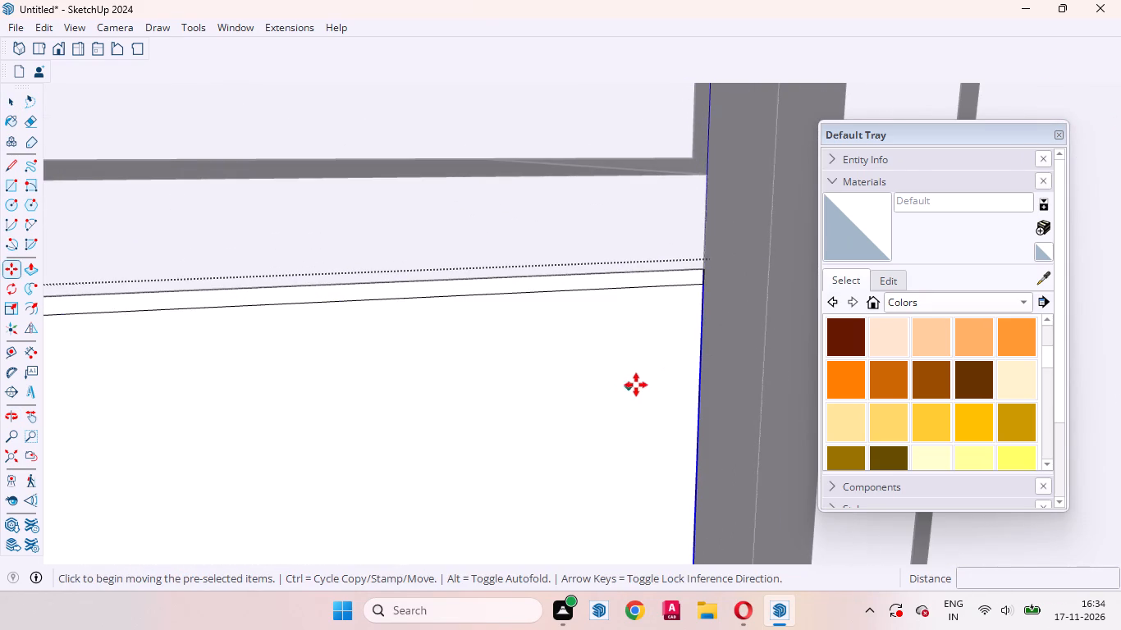
pyautogui.click(649, 384)
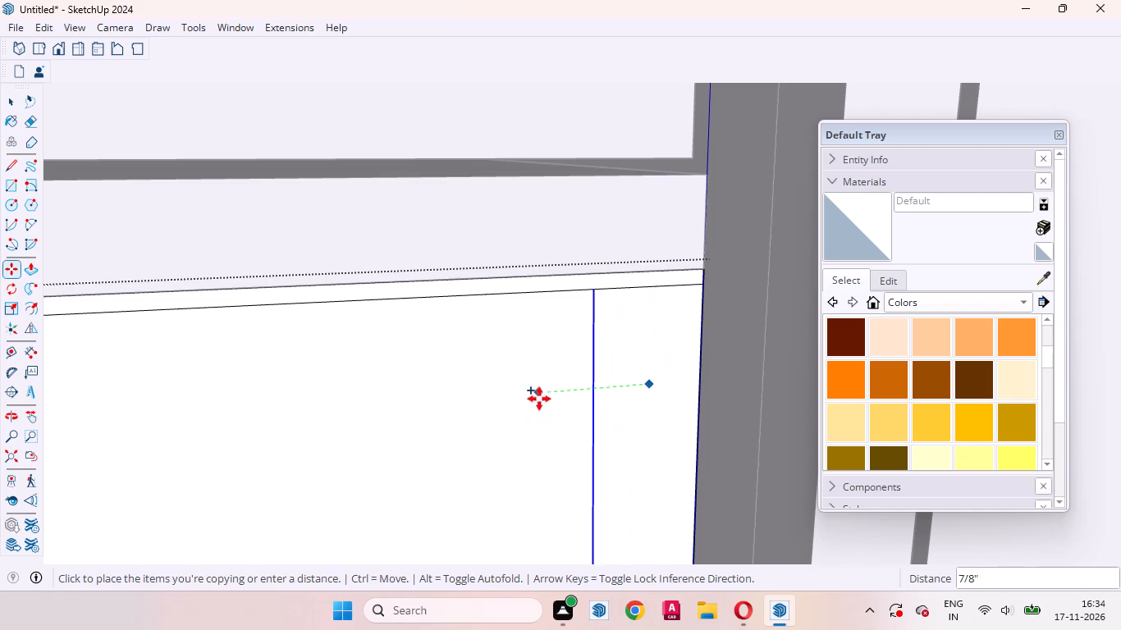
pyautogui.write('3mm')
pyautogui.press('Return')
pyautogui.press('space')
pyautogui.click(542, 432)
pyautogui.scroll(-4, 538, 323)
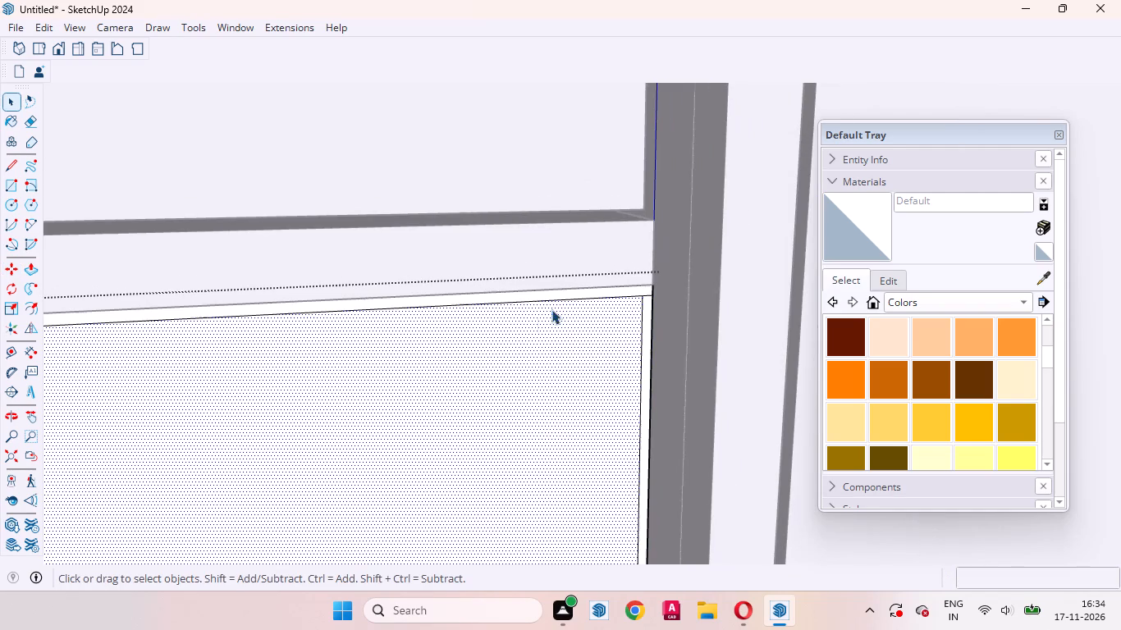
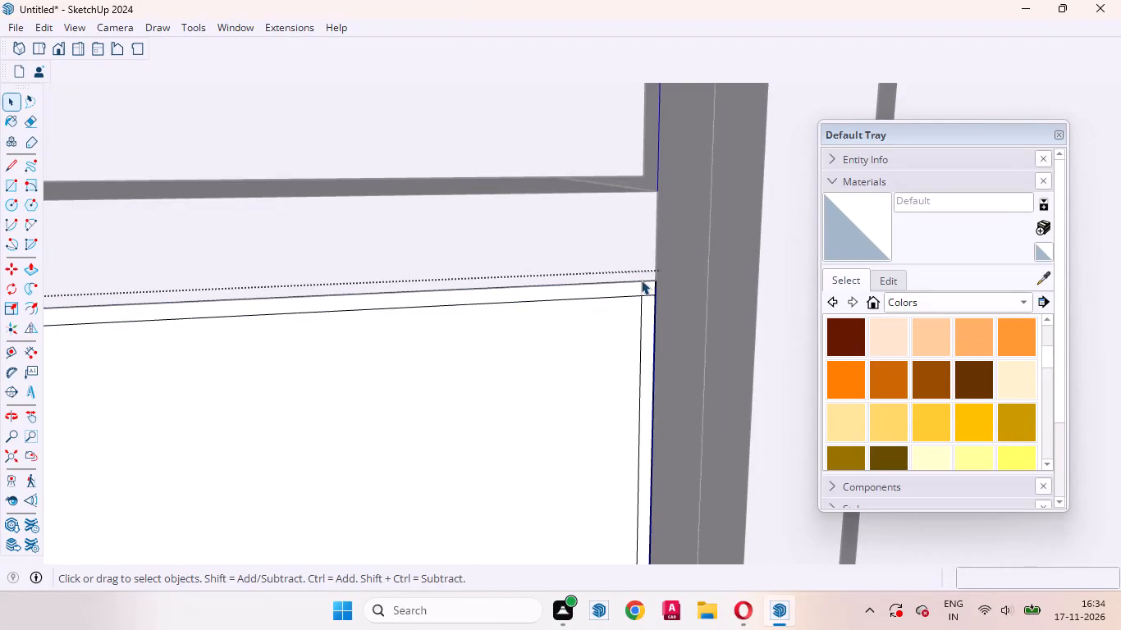
# Push the top and right edge strips of the lowest front panel back by the same 18mm.
pyautogui.click(633, 283)
pyautogui.click(632, 287)
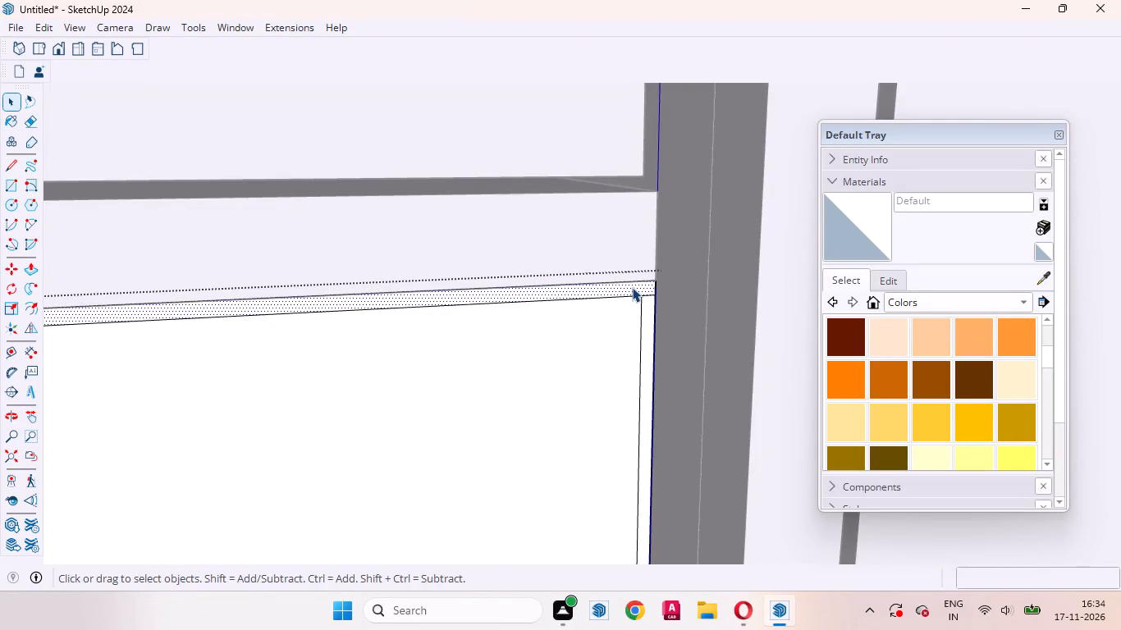
pyautogui.press('p')
pyautogui.doubleClick(632, 287)
pyautogui.doubleClick(646, 313)
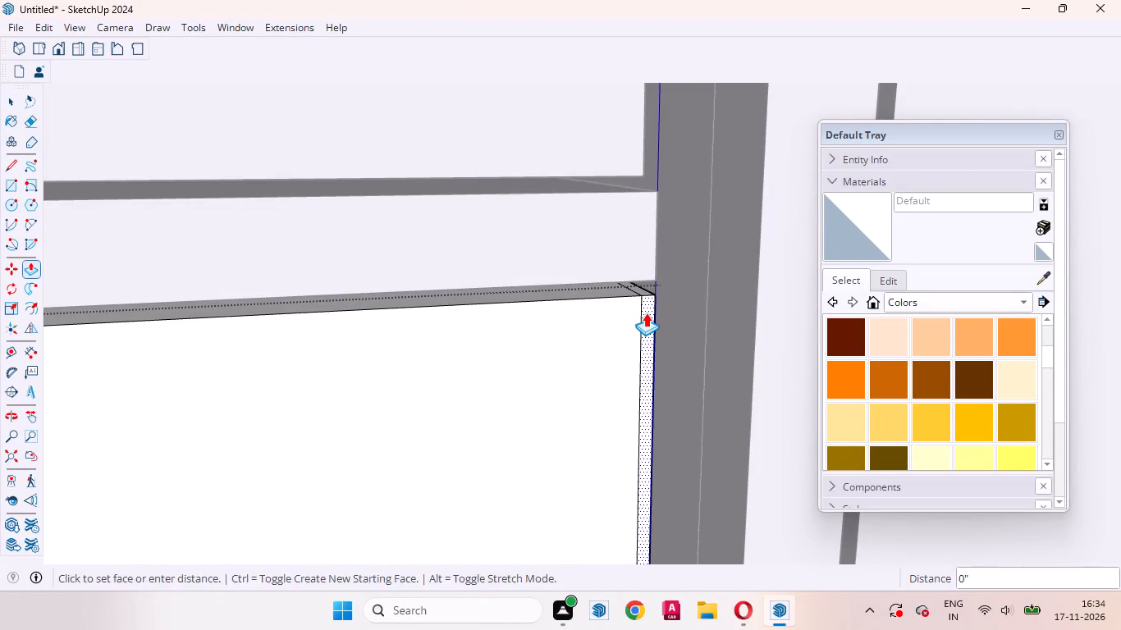
# Push the left edge strip of the lowest front panel back by the same 18mm and close its group.
pyautogui.scroll(-19, 647, 261)
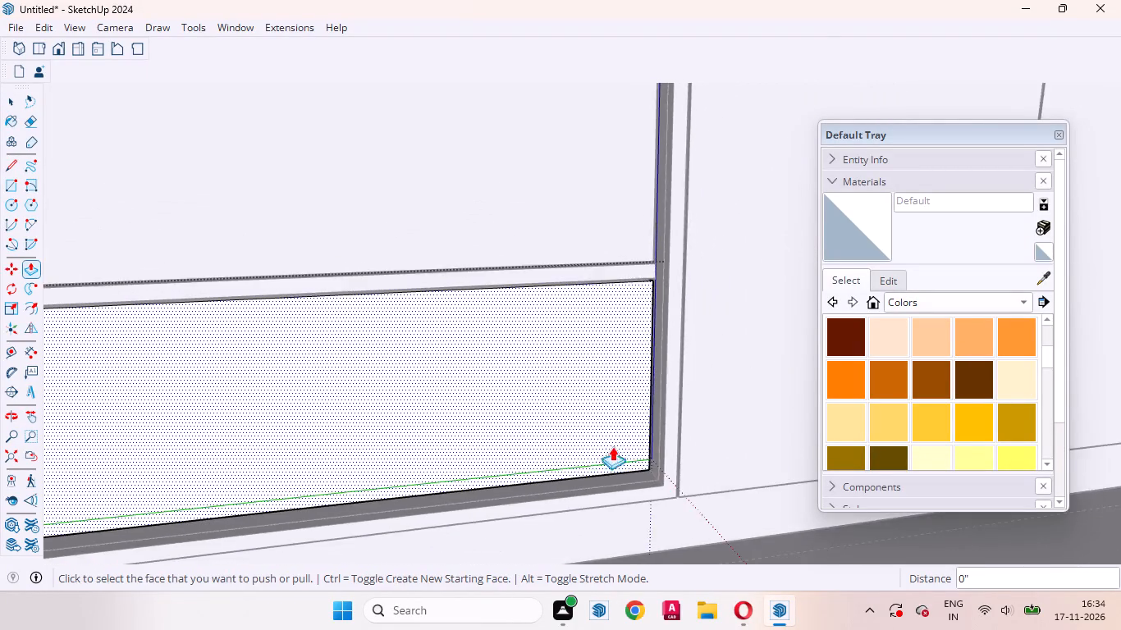
pyautogui.scroll(10, 612, 459)
pyautogui.scroll(-9, 757, 400)
pyautogui.scroll(1, 727, 432)
pyautogui.scroll(-10, 727, 434)
pyautogui.scroll(13, 384, 368)
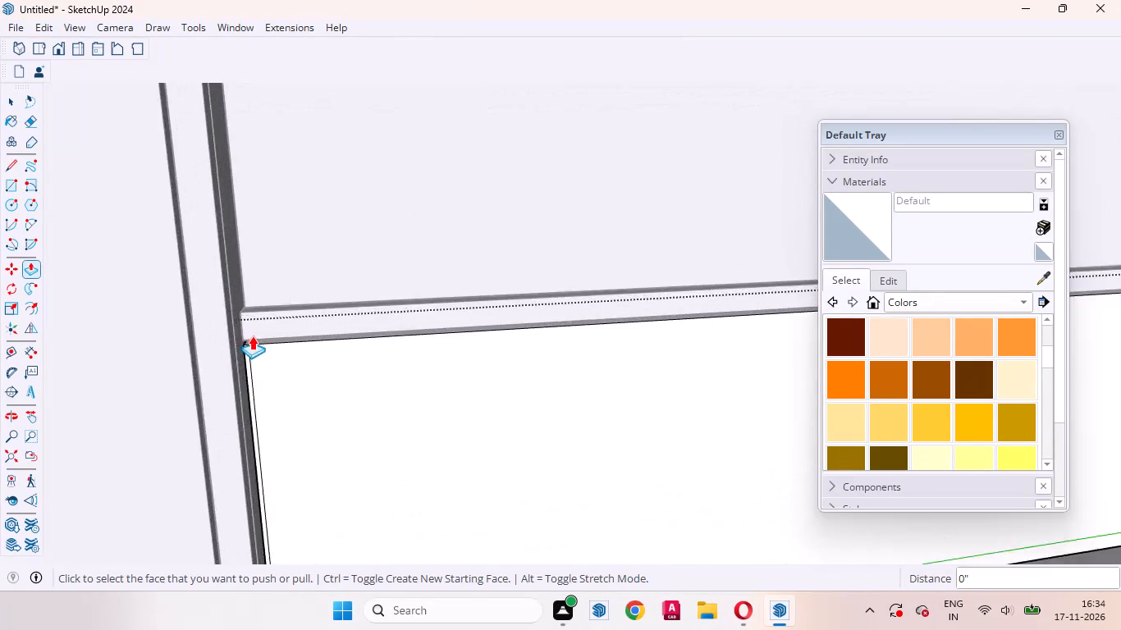
pyautogui.scroll(17, 252, 336)
pyautogui.doubleClick(237, 350)
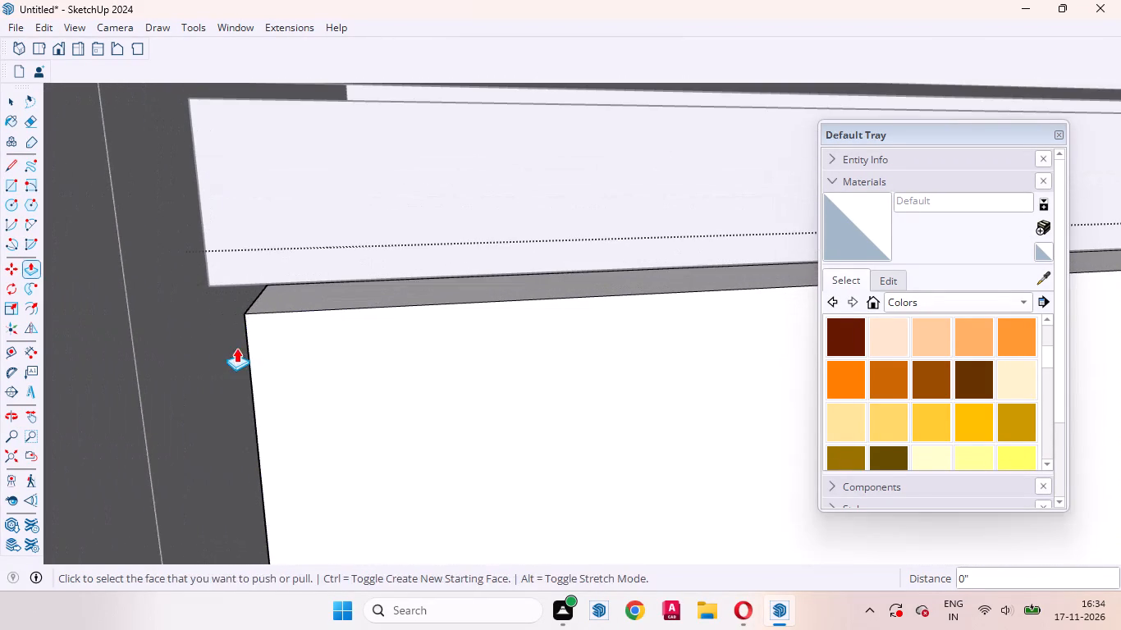
pyautogui.press('space')
pyautogui.moveTo(316, 372); pyautogui.dragTo(316, 336, button='middle')
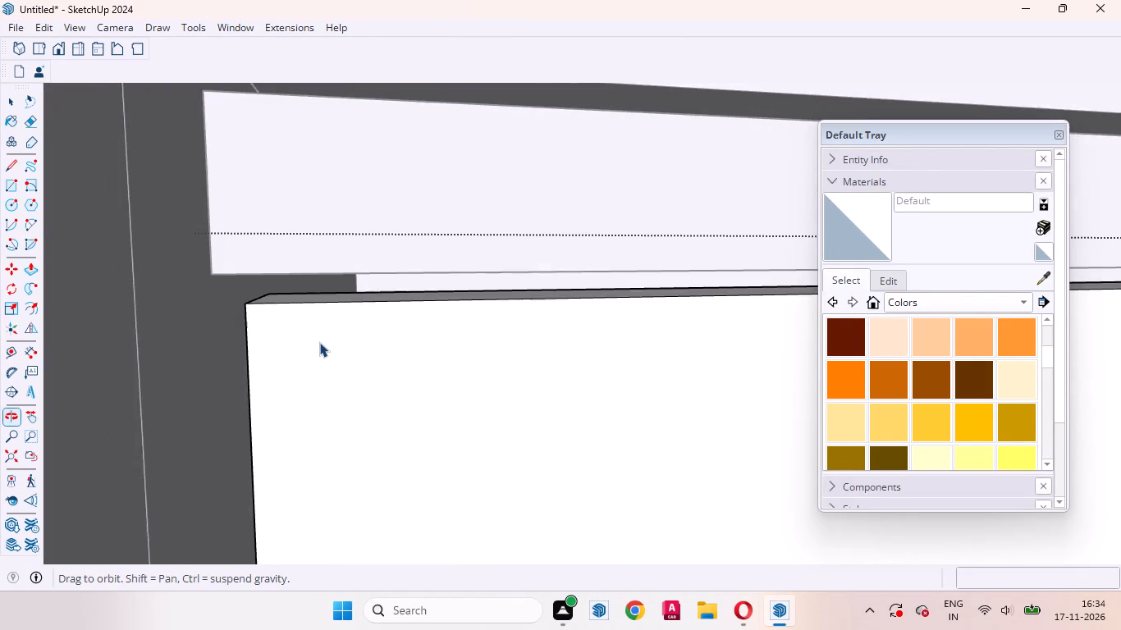
pyautogui.scroll(-20, 319, 345)
pyautogui.scroll(-7, 319, 345)
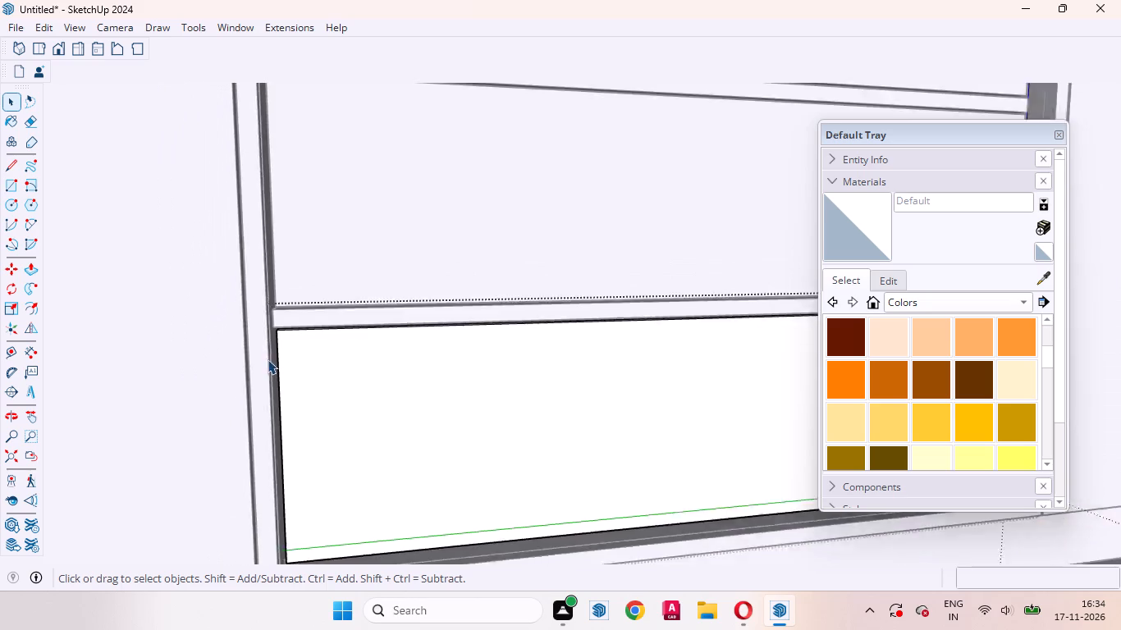
pyautogui.scroll(-15, 268, 359)
pyautogui.scroll(-1, 405, 513)
pyautogui.scroll(1, 405, 512)
pyautogui.scroll(-6, 405, 508)
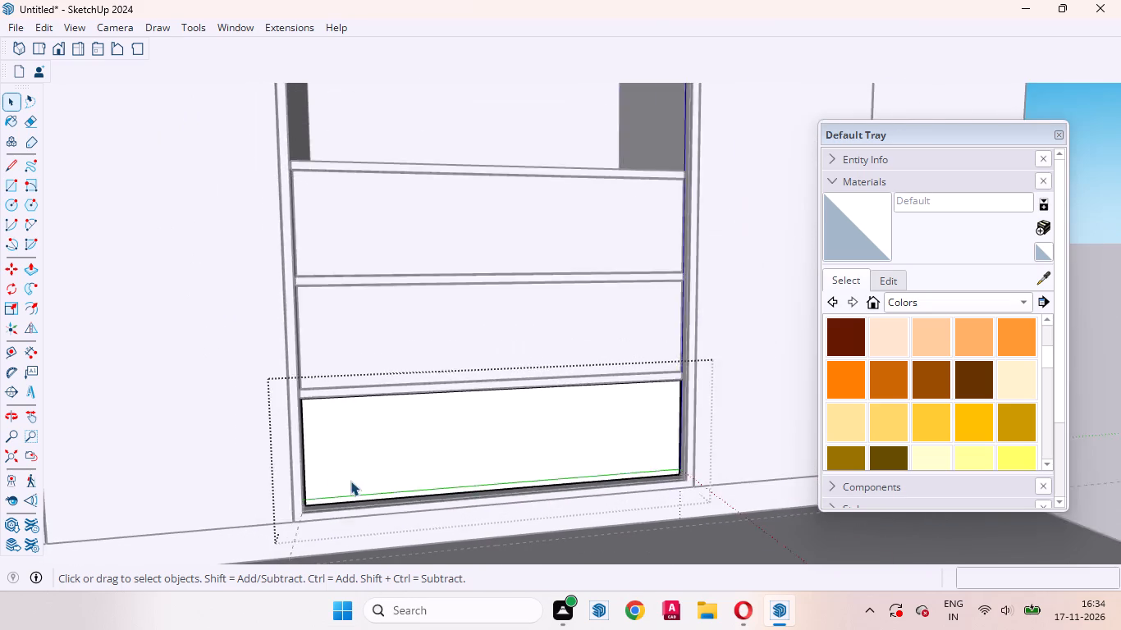
pyautogui.scroll(-15, 350, 481)
pyautogui.click(615, 475)
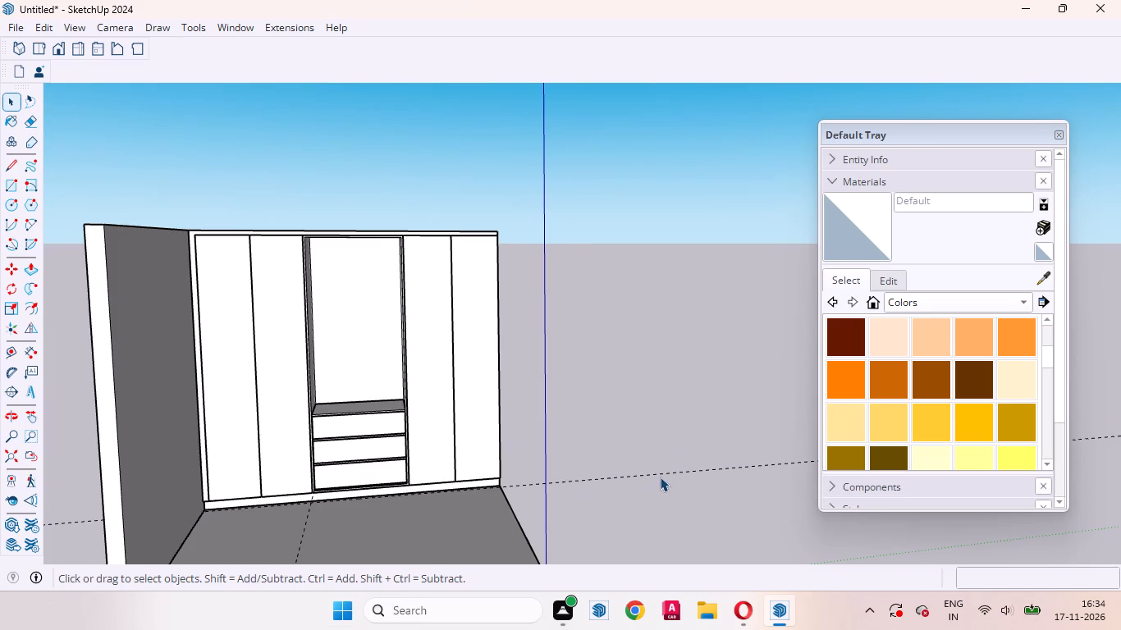
# Place a vertical guide through the midpoint of the front panels, about 1' 6" from the middle panel's left edge.
pyautogui.moveTo(448, 445); pyautogui.dragTo(172, 549, button='middle')
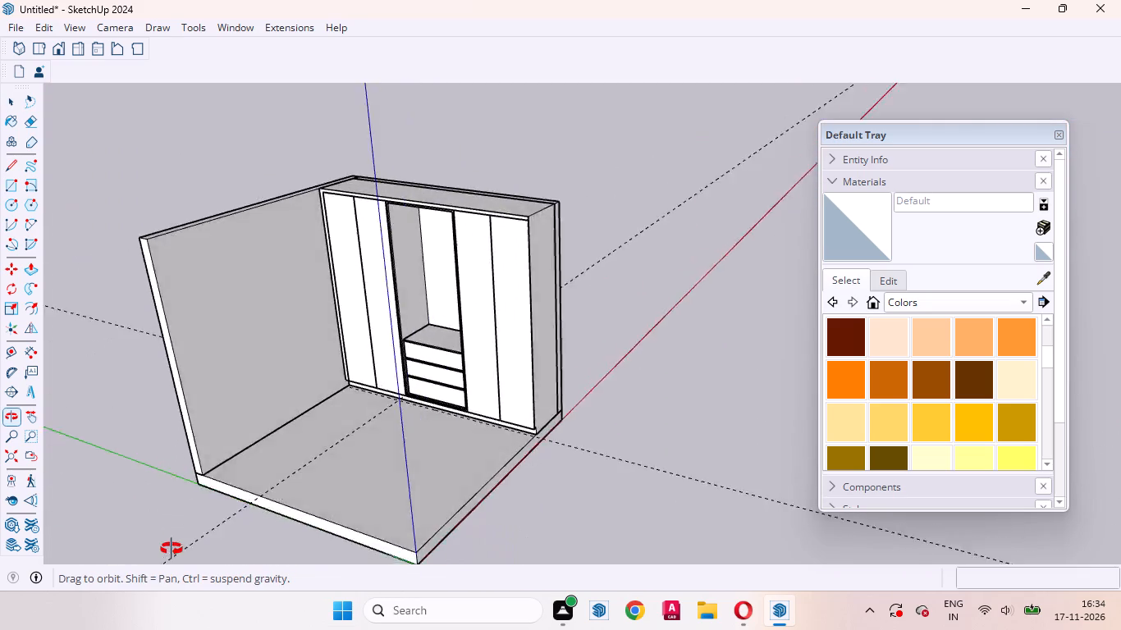
pyautogui.moveTo(172, 549); pyautogui.dragTo(102, 559, button='middle')
pyautogui.scroll(10, 594, 350)
pyautogui.moveTo(419, 348); pyautogui.dragTo(477, 363, button='middle')
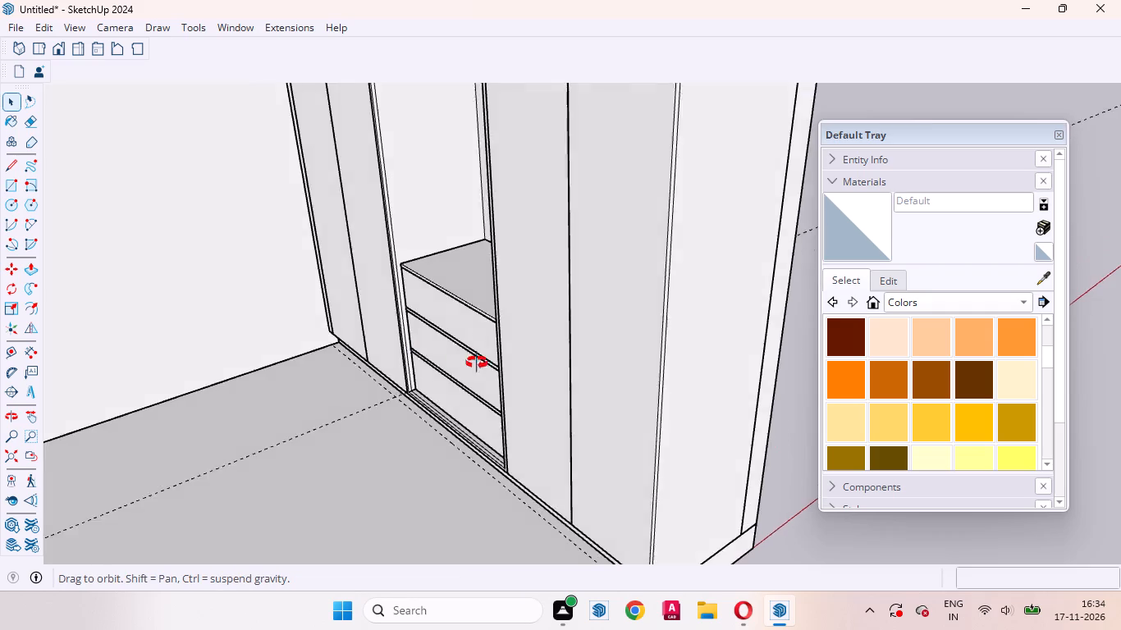
pyautogui.moveTo(477, 363); pyautogui.dragTo(671, 272, button='middle')
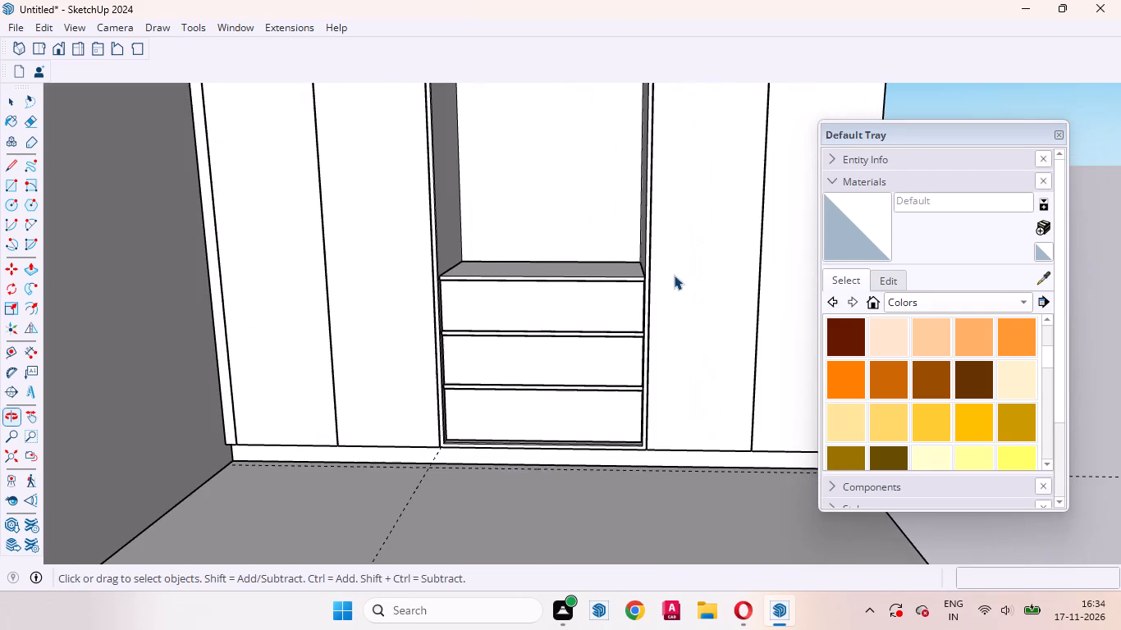
pyautogui.click(541, 311)
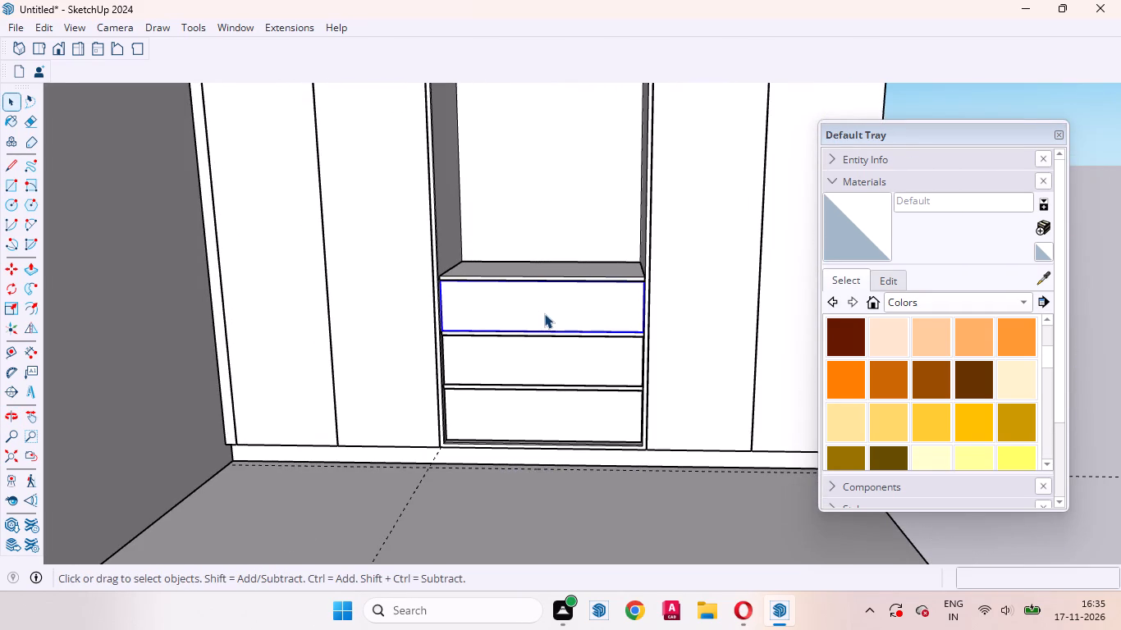
pyautogui.press('t')
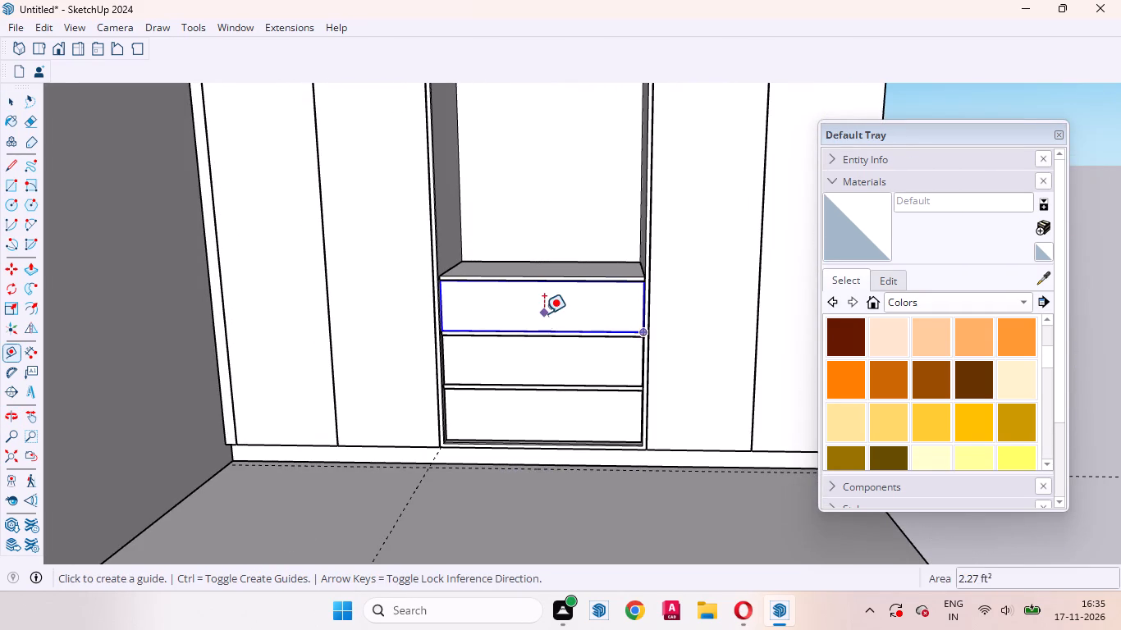
pyautogui.scroll(15, 491, 342)
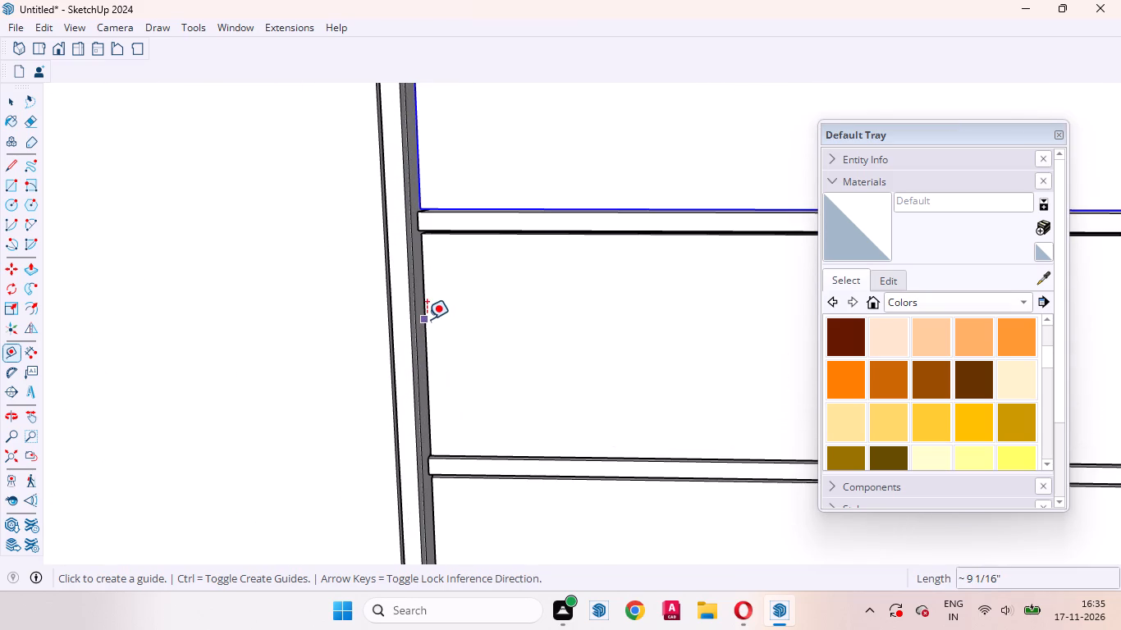
pyautogui.click(427, 319)
pyautogui.scroll(-10, 441, 340)
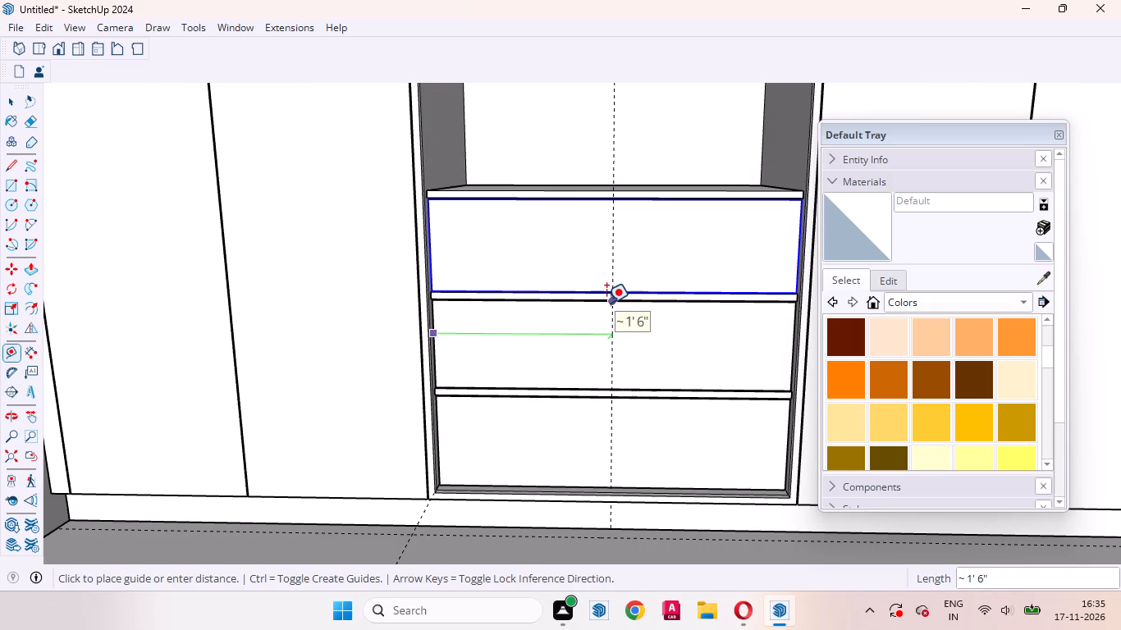
pyautogui.click(606, 303)
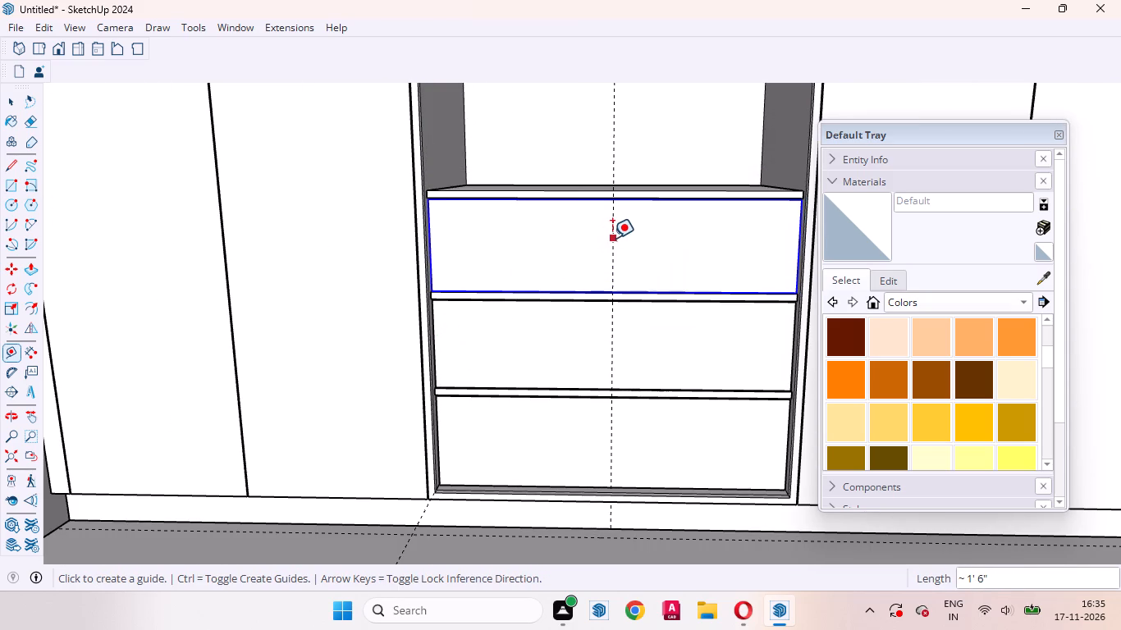
# Add two vertical guides, one 3" to each side of the centre guide.
pyautogui.click(612, 238)
pyautogui.press('3')
pyautogui.press('Return')
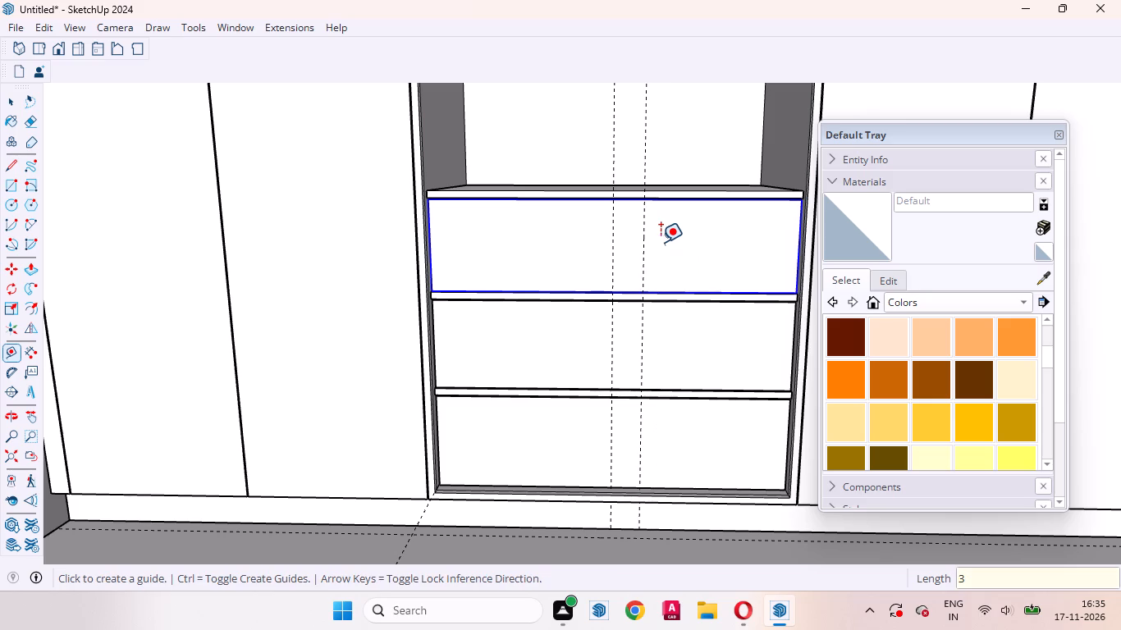
pyautogui.click(611, 229)
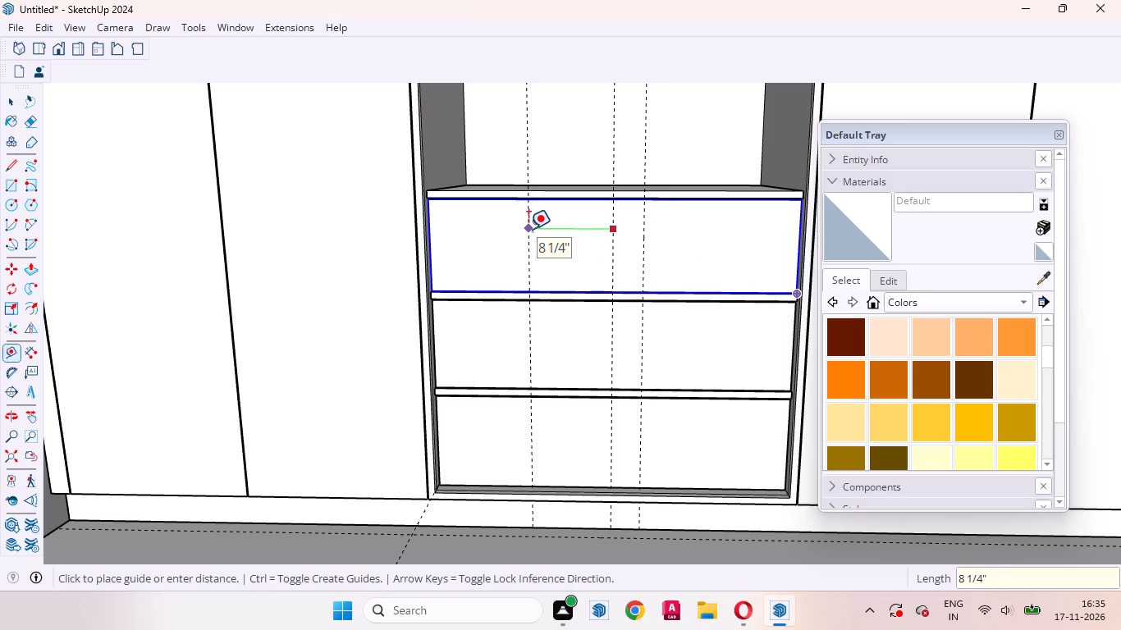
pyautogui.press('3')
pyautogui.press('Return')
# Place a horizontal guide 1.4" below the top edge of the uppermost front panel.
pyautogui.scroll(9, 596, 203)
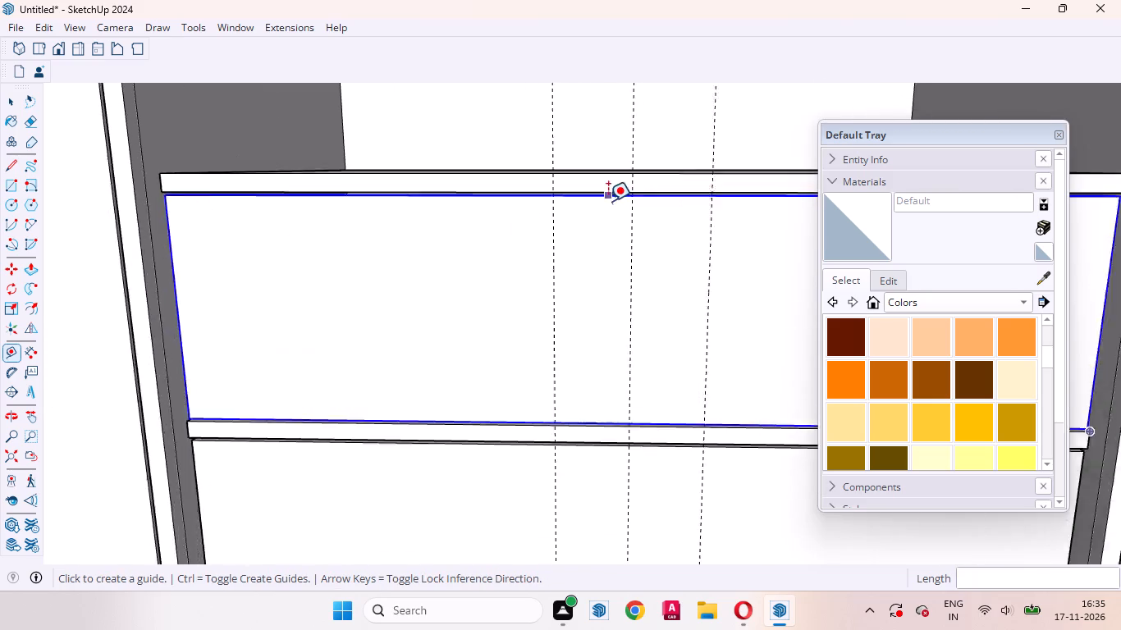
pyautogui.scroll(1, 608, 201)
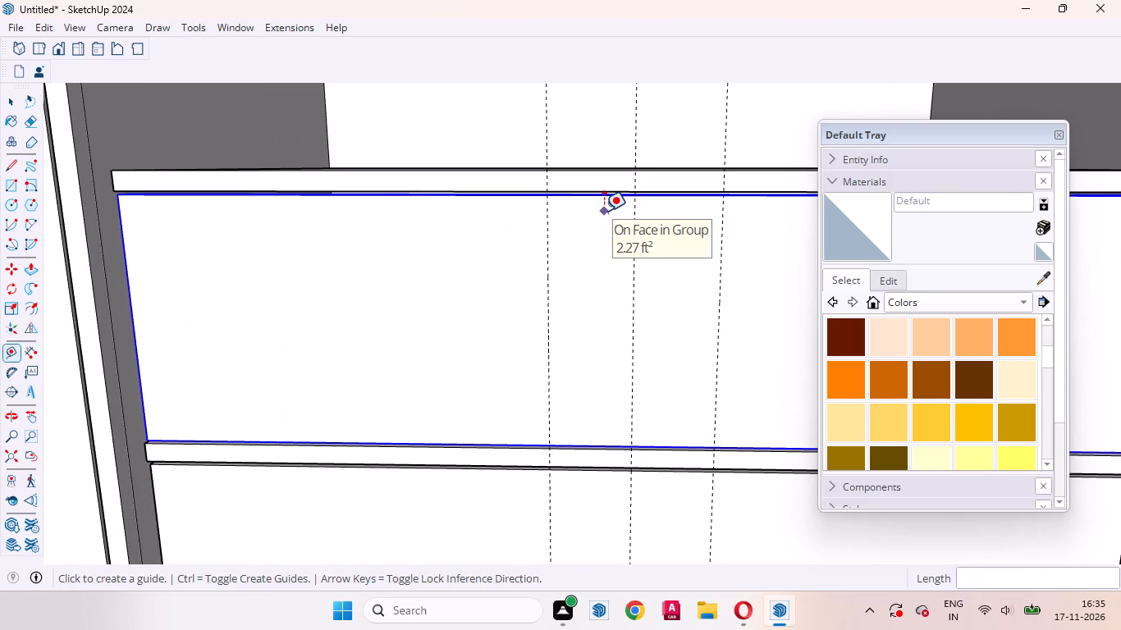
pyautogui.scroll(6, 519, 233)
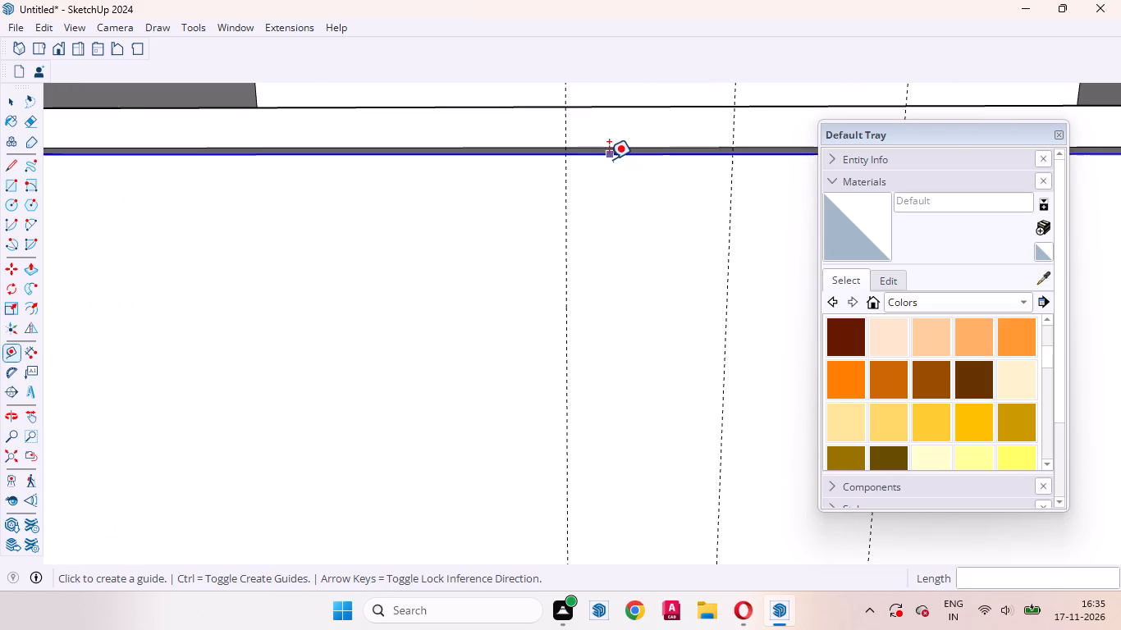
pyautogui.click(609, 159)
pyautogui.write('1.')
pyautogui.press('4')
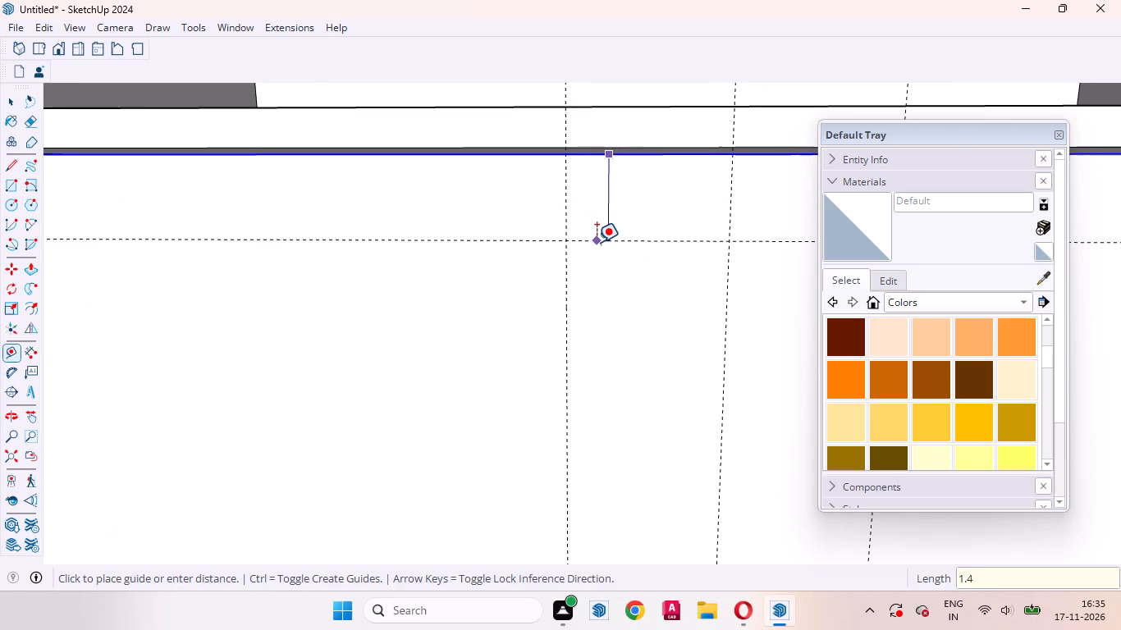
pyautogui.press('Return')
pyautogui.press('space')
pyautogui.scroll(-7, 475, 325)
pyautogui.scroll(1, 455, 296)
pyautogui.scroll(-8, 455, 295)
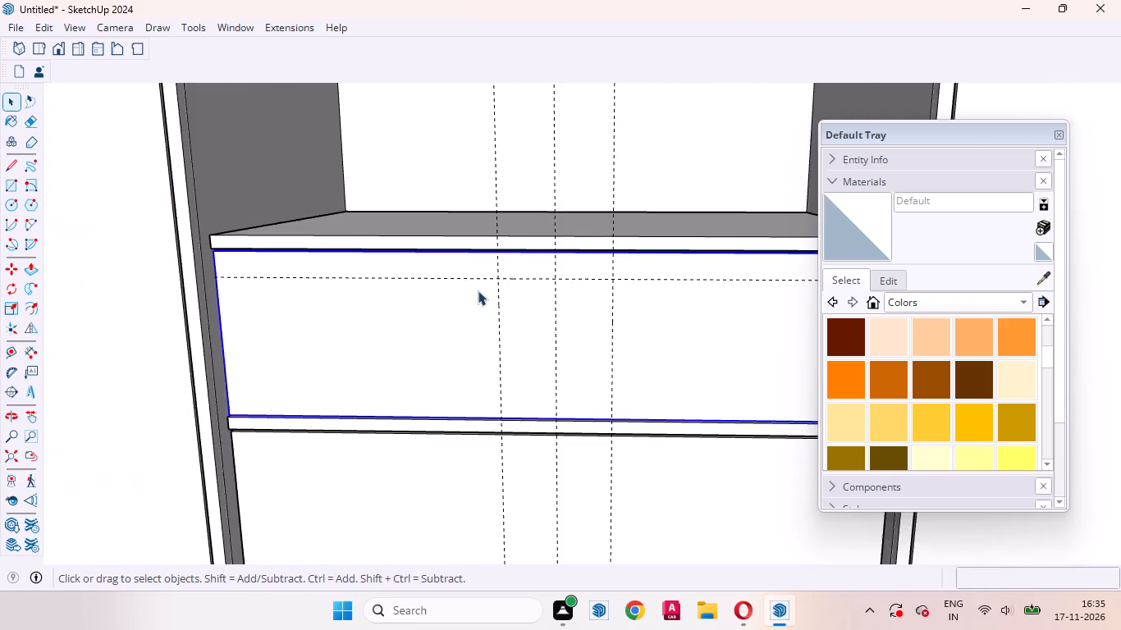
pyautogui.scroll(-6, 478, 290)
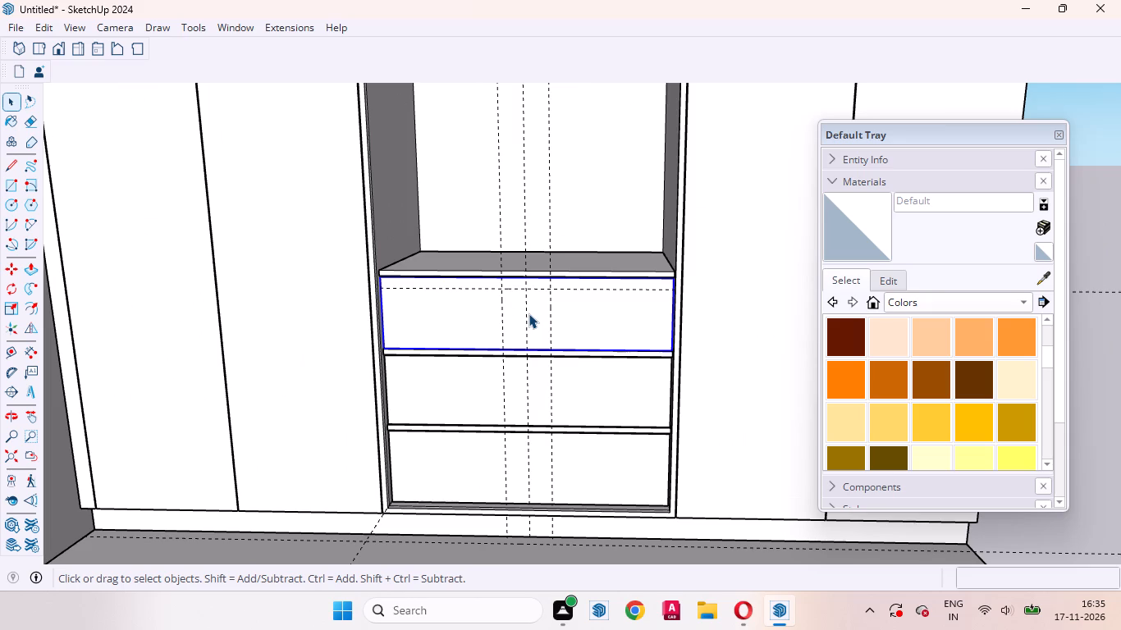
# Open the uppermost panel's group and draw a rectangle 6" by about 1 3/8" between the outer guides, from the horizontal guide to the top edge.
pyautogui.tripleClick(470, 322)
pyautogui.scroll(3, 508, 272)
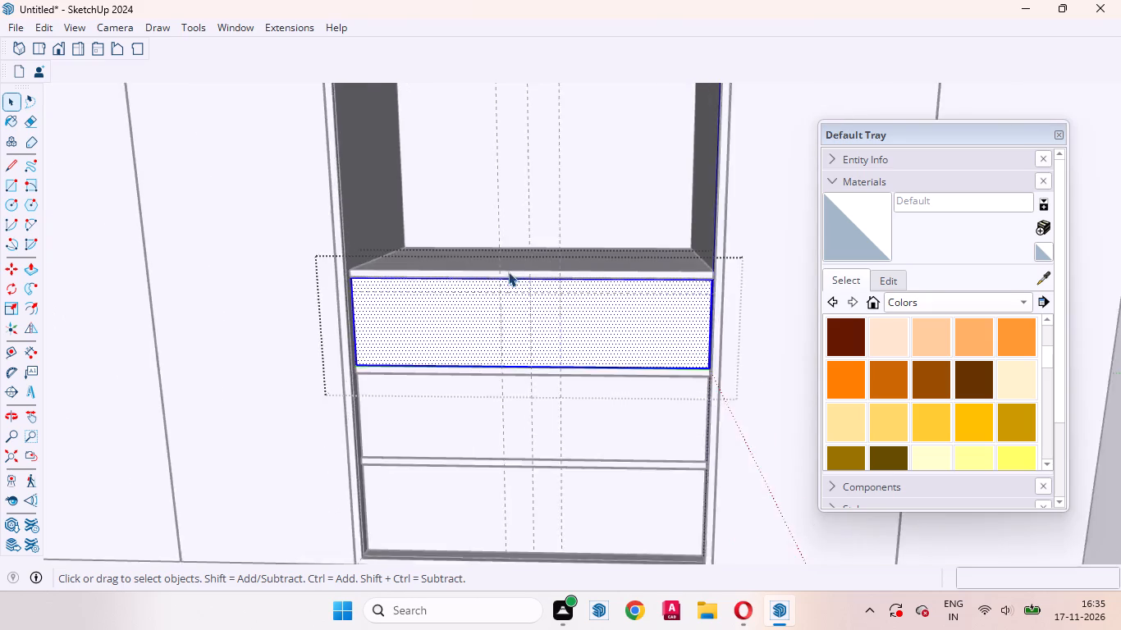
pyautogui.scroll(7, 508, 272)
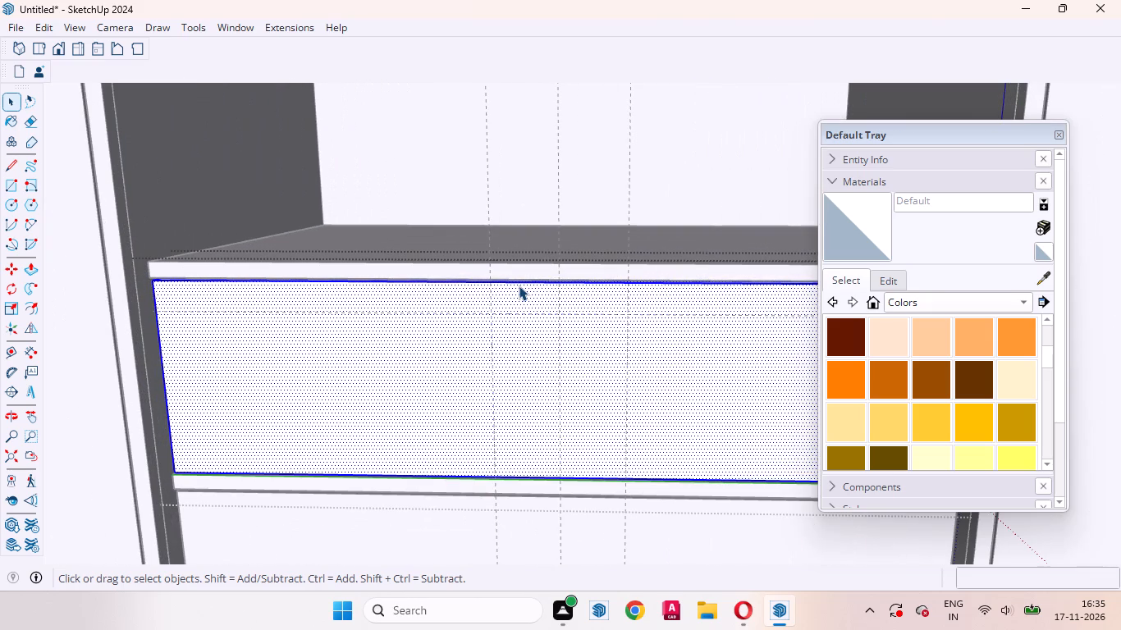
pyautogui.press('r')
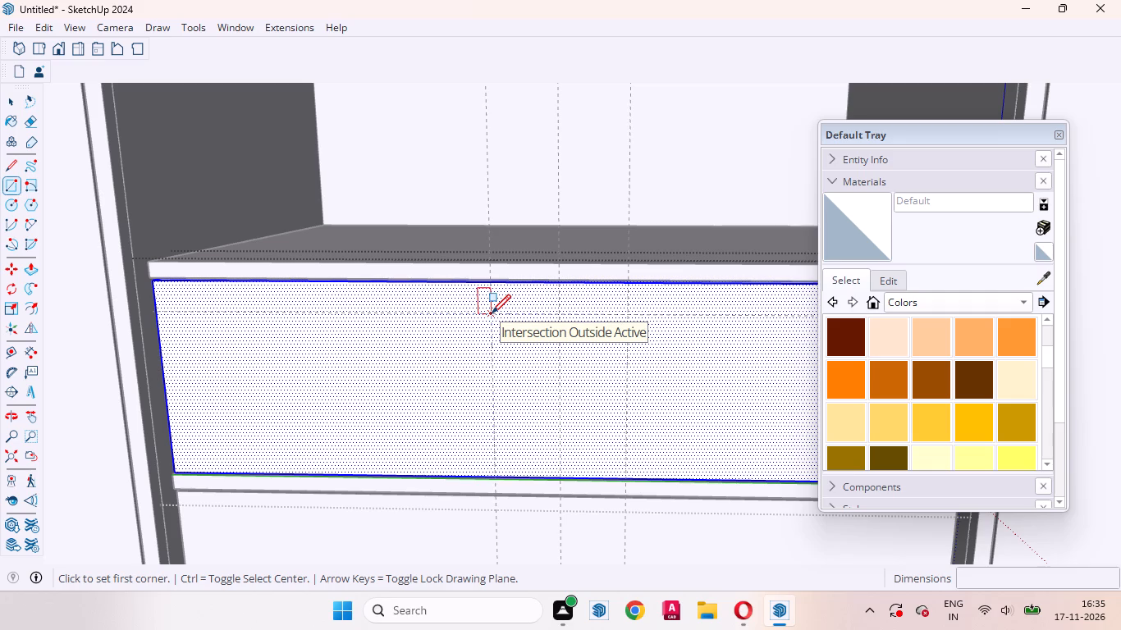
pyautogui.click(492, 313)
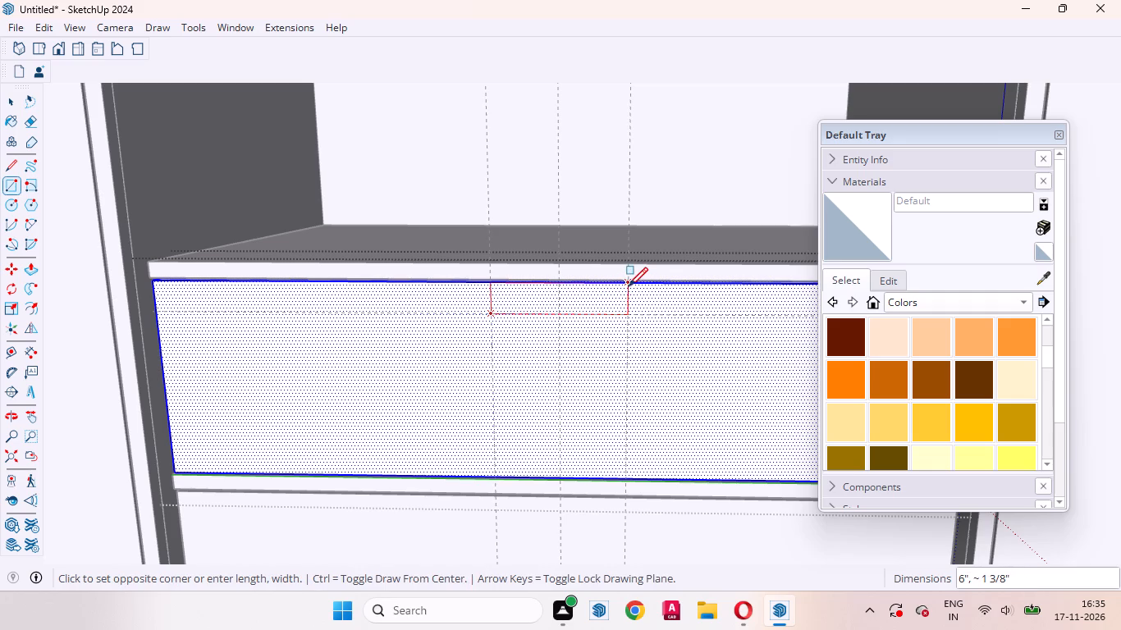
pyautogui.click(629, 285)
pyautogui.press('space')
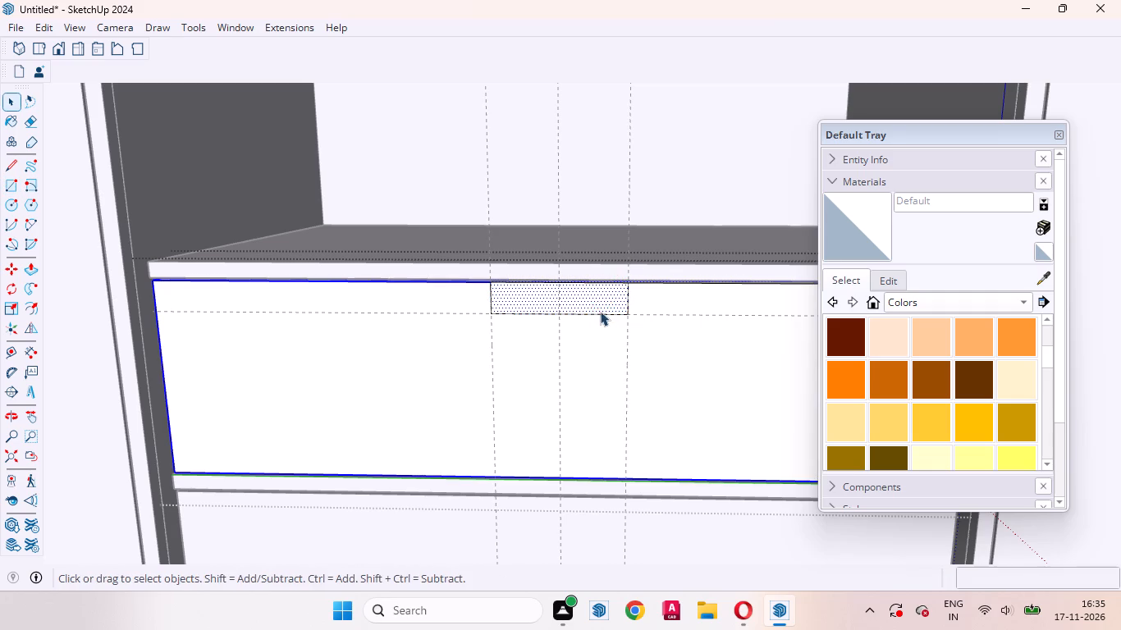
# Push the rectangle back by the same 18mm to cut a notch through the uppermost front panel.
pyautogui.scroll(4, 602, 296)
pyautogui.moveTo(620, 343); pyautogui.dragTo(660, 361, button='middle')
pyautogui.press('p')
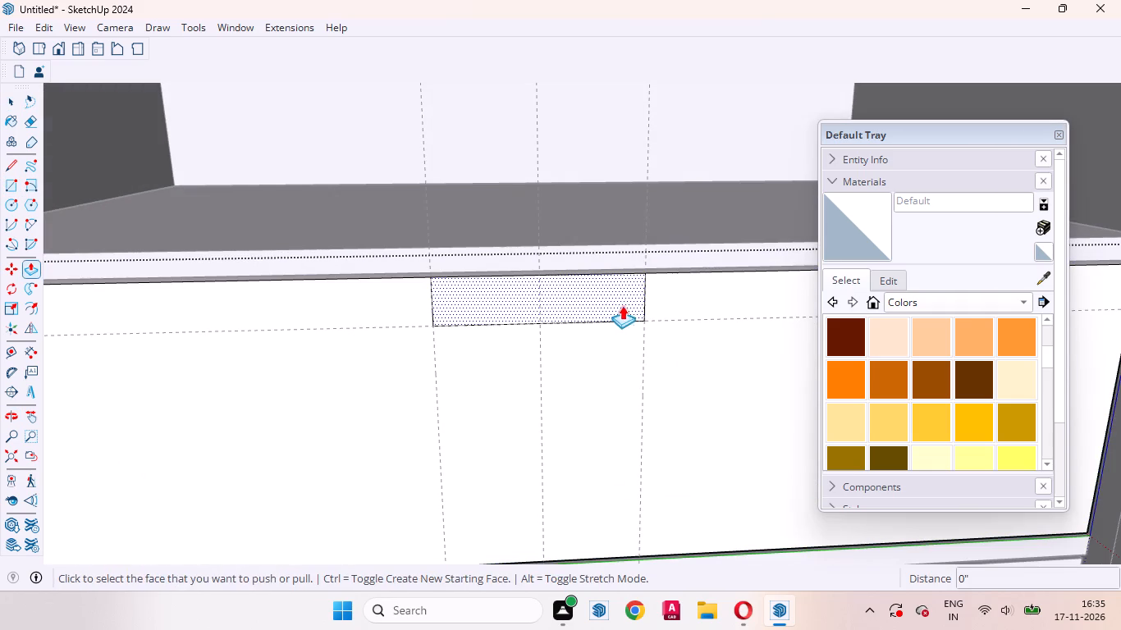
pyautogui.doubleClick(613, 301)
pyautogui.press('space')
pyautogui.scroll(-1, 443, 310)
pyautogui.scroll(1, 442, 310)
pyautogui.scroll(-3, 442, 310)
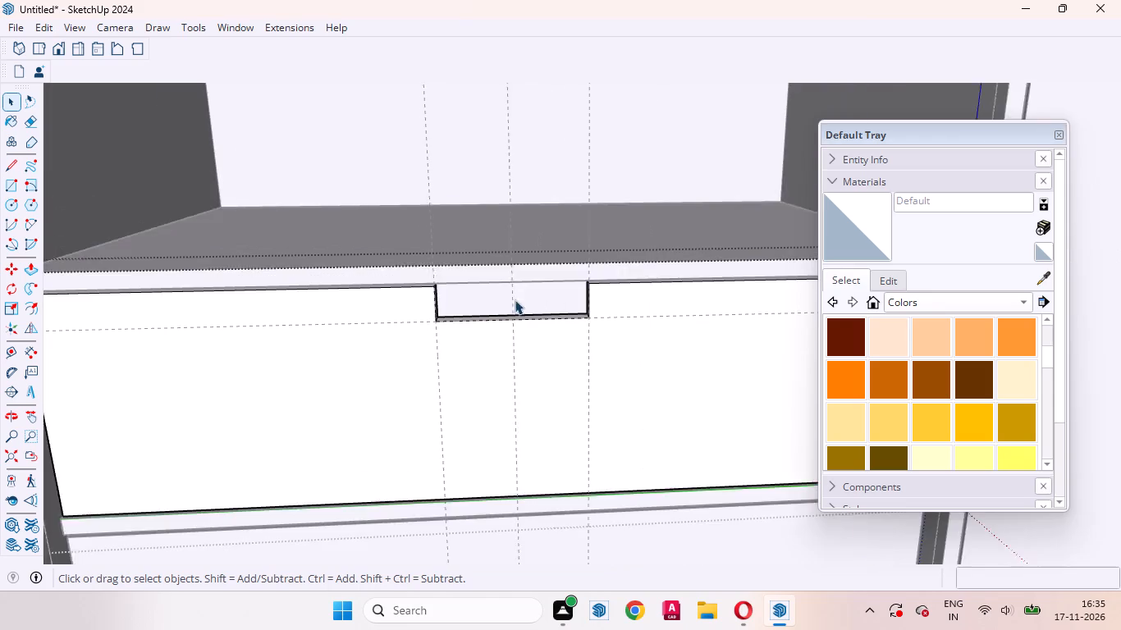
# Show the Bevel extension's tools.
pyautogui.rightClick(390, 17)
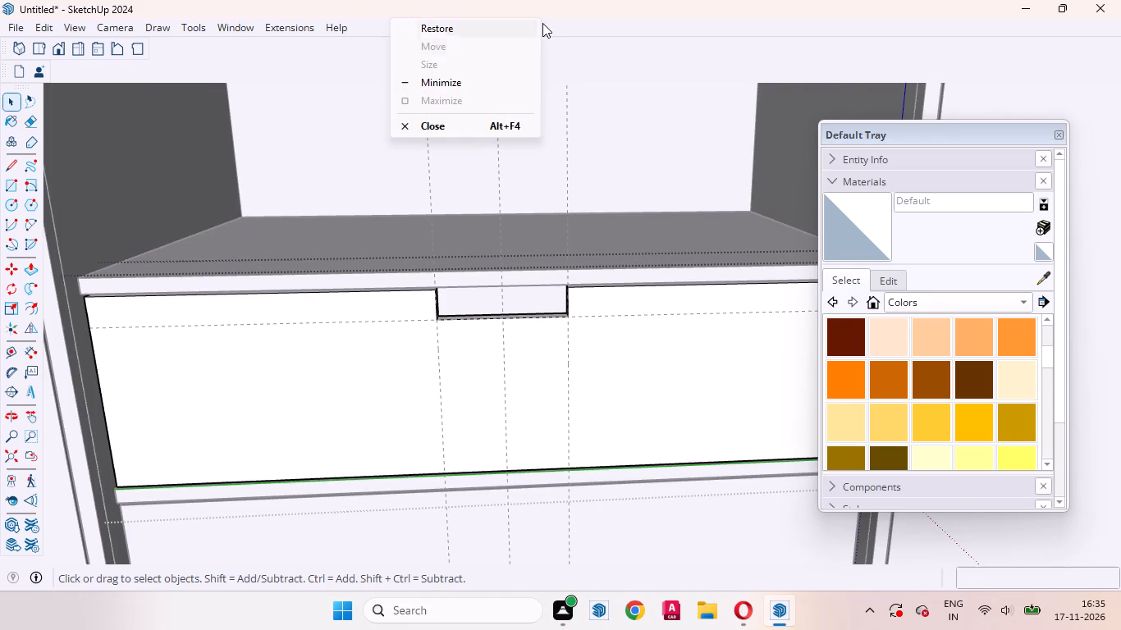
pyautogui.rightClick(542, 22)
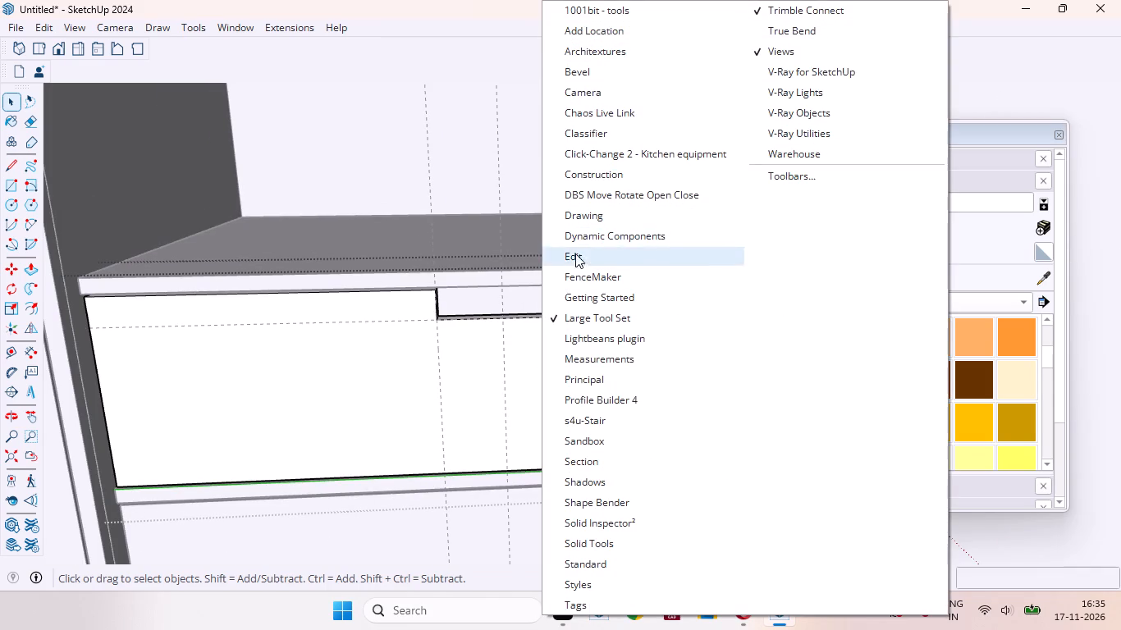
pyautogui.click(582, 77)
pyautogui.scroll(6, 466, 292)
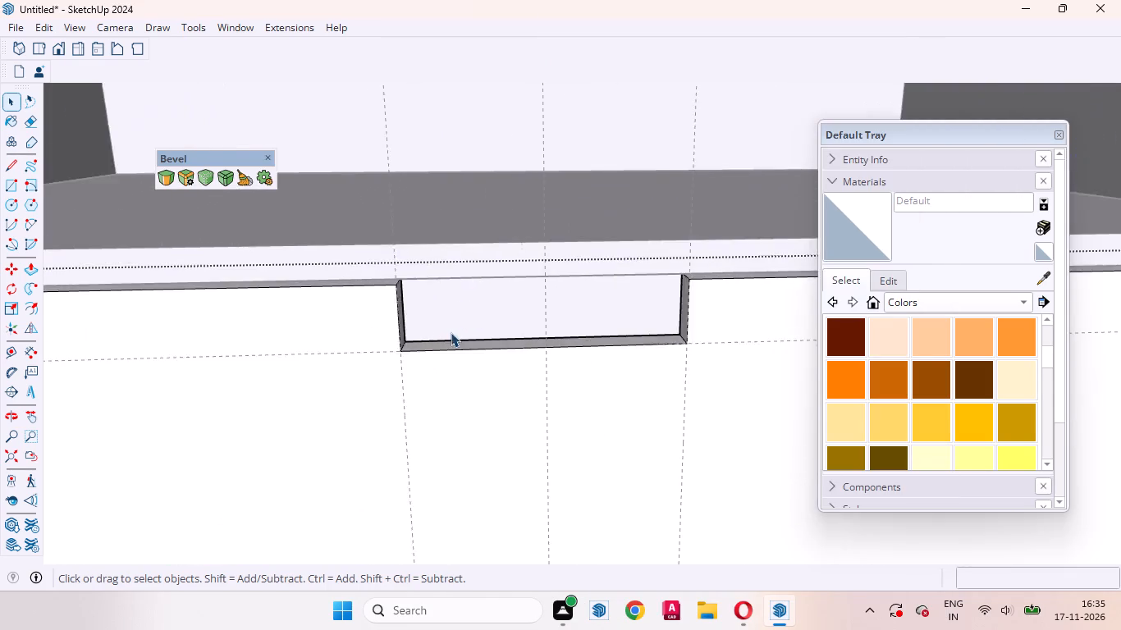
# Bevel the two lower corner edges of the uppermost panel's notch with an offset of about 1 3/8" and 6 segments.
pyautogui.scroll(2, 451, 332)
pyautogui.click(171, 181)
pyautogui.scroll(-6, 303, 404)
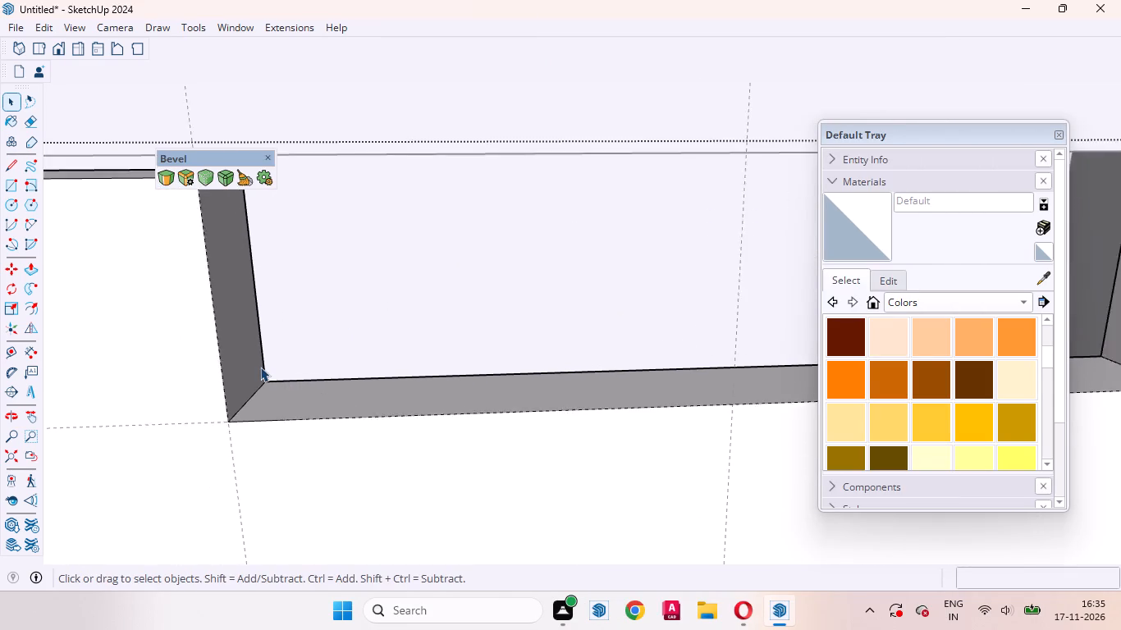
pyautogui.scroll(-3, 260, 367)
pyautogui.press('space')
pyautogui.click(258, 387)
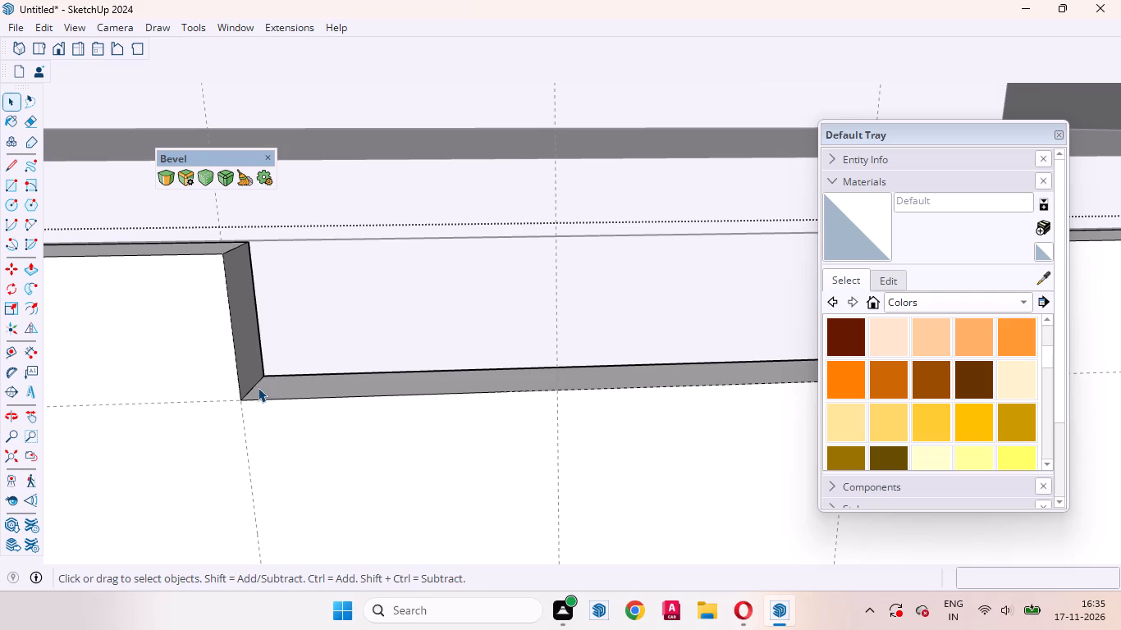
pyautogui.scroll(-7, 322, 390)
pyautogui.moveTo(528, 395); pyautogui.dragTo(691, 450, button='middle')
pyautogui.keyDown('ctrl'); pyautogui.scroll(6, 559, 413); pyautogui.keyUp('ctrl')
pyautogui.keyDown('ctrl'); pyautogui.click(544, 381); pyautogui.keyUp('ctrl')
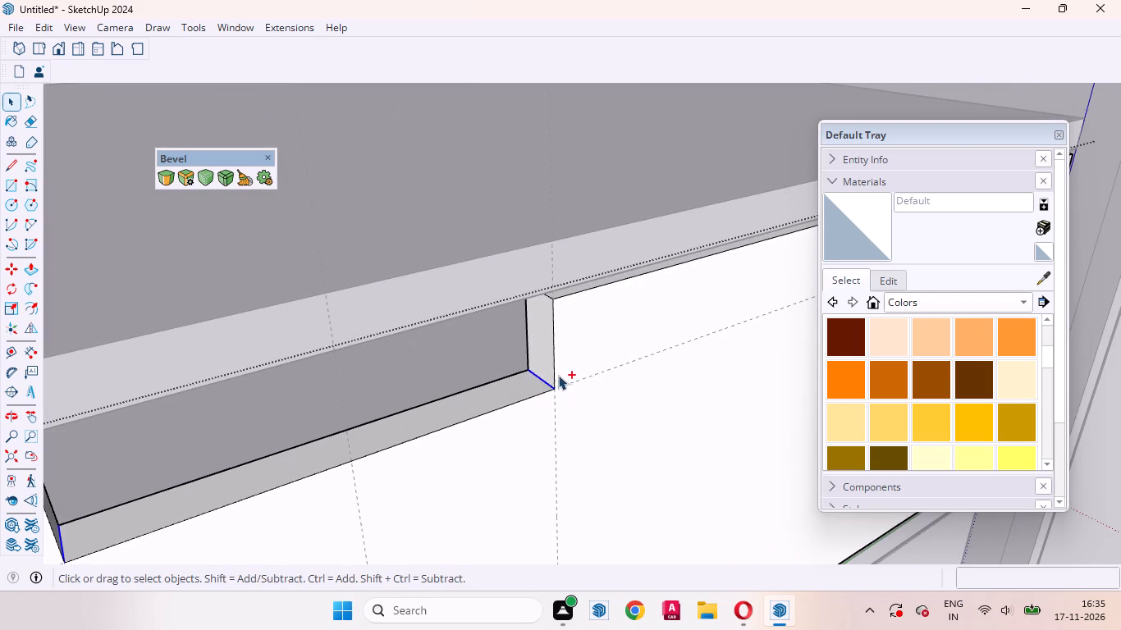
pyautogui.click(164, 180)
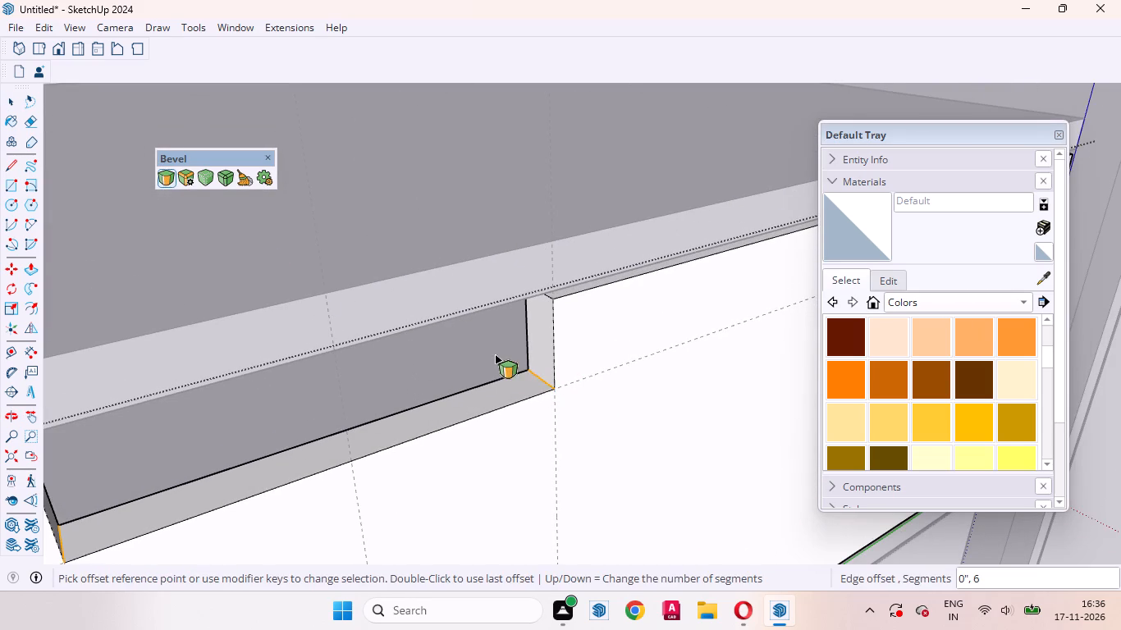
pyautogui.click(534, 378)
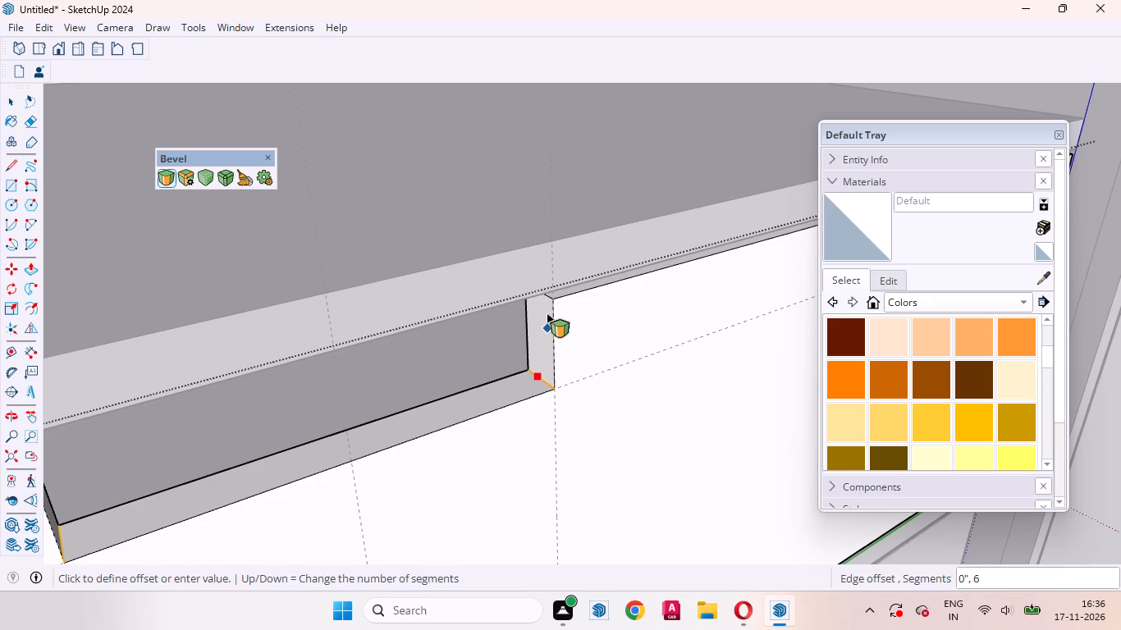
pyautogui.click(454, 407)
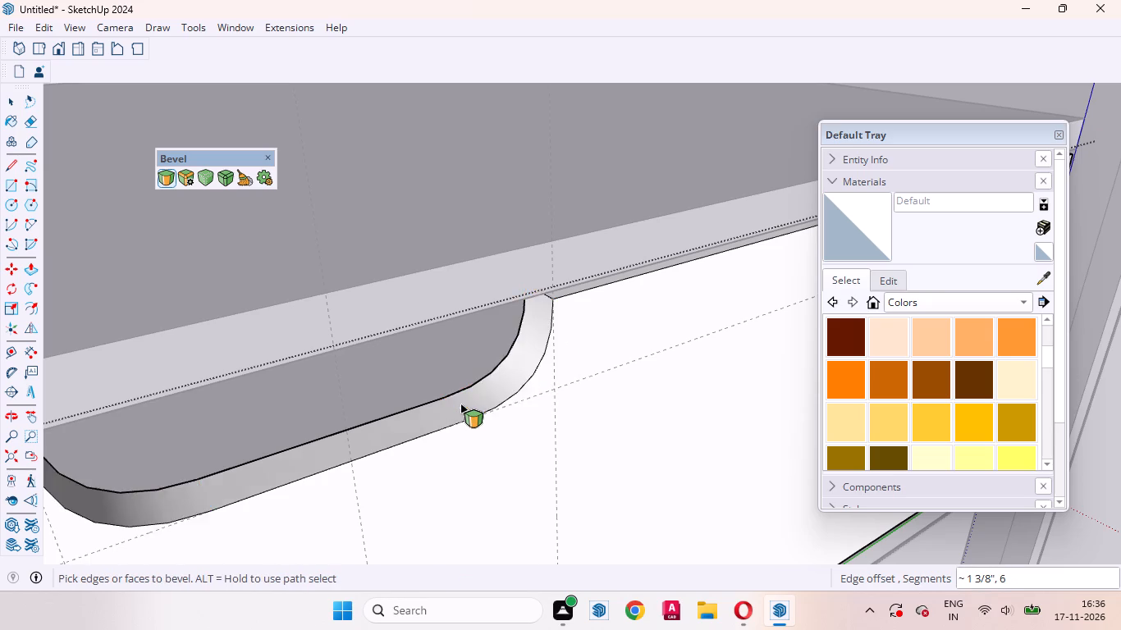
pyautogui.press('space')
# Close the uppermost front panel's group to return to the whole model.
pyautogui.scroll(-4, 505, 351)
pyautogui.moveTo(544, 354); pyautogui.dragTo(366, 215, button='middle')
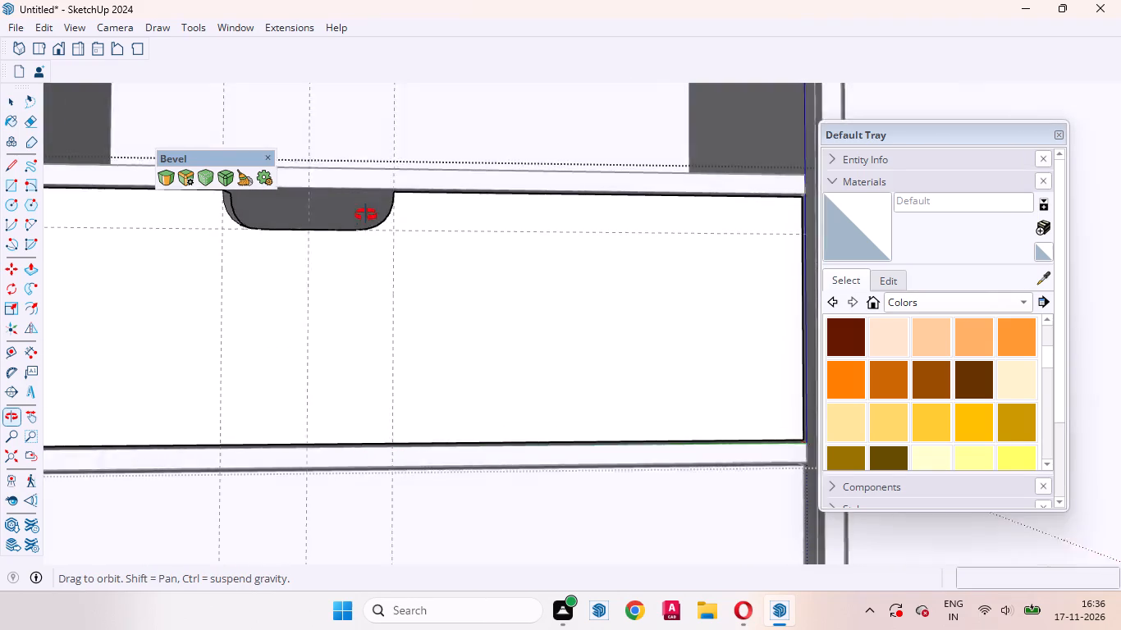
pyautogui.moveTo(366, 215); pyautogui.dragTo(366, 217, button='middle')
pyautogui.scroll(-20, 581, 299)
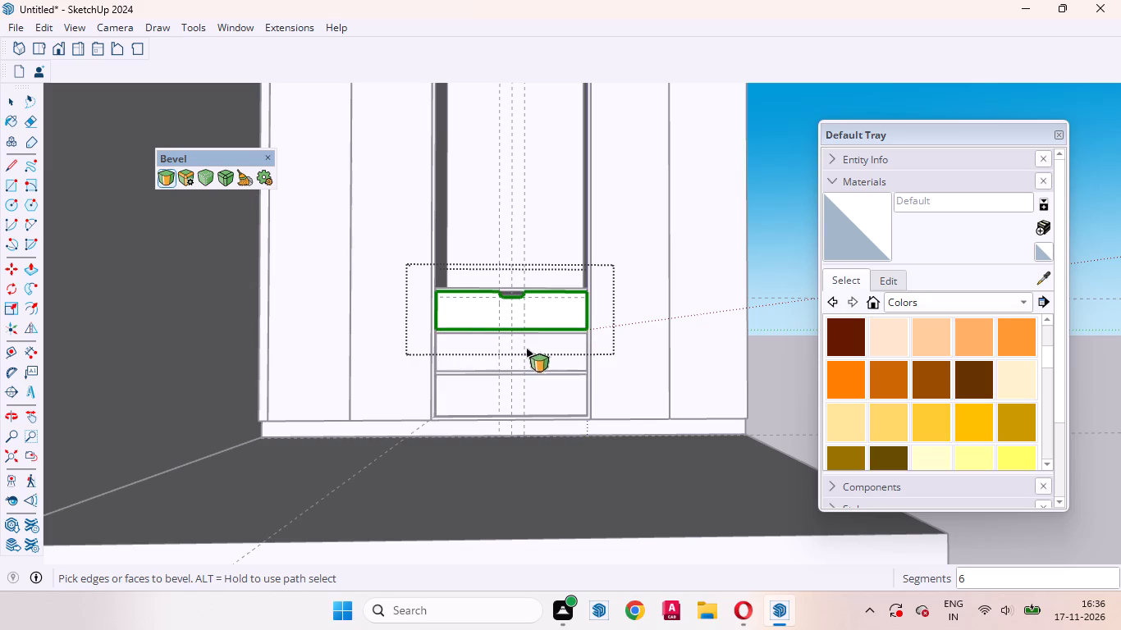
pyautogui.press('space')
pyautogui.scroll(4, 533, 347)
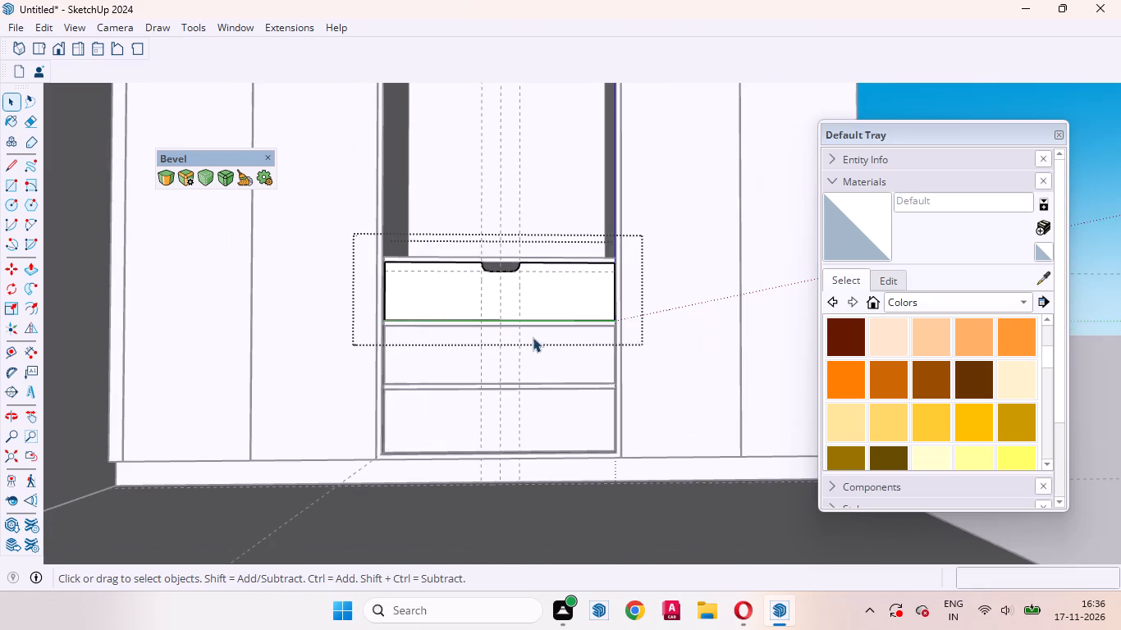
pyautogui.moveTo(532, 337); pyautogui.dragTo(502, 443, button='middle')
pyautogui.click(544, 377)
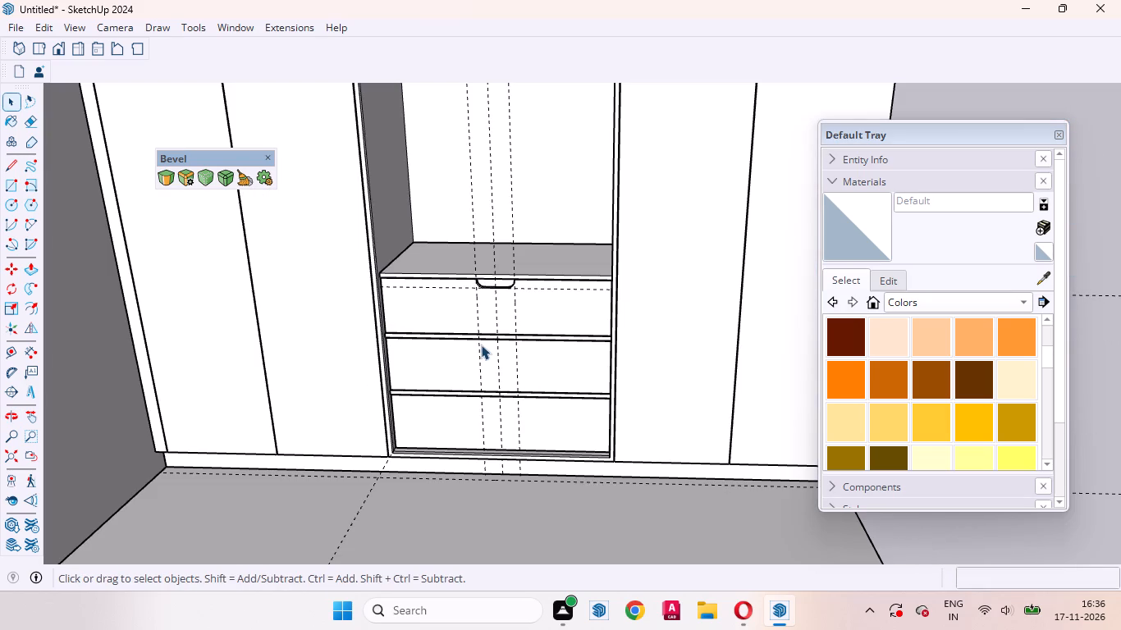
# Place a horizontal guide 1.4" below the top edge of the middle front panel.
pyautogui.scroll(2, 481, 345)
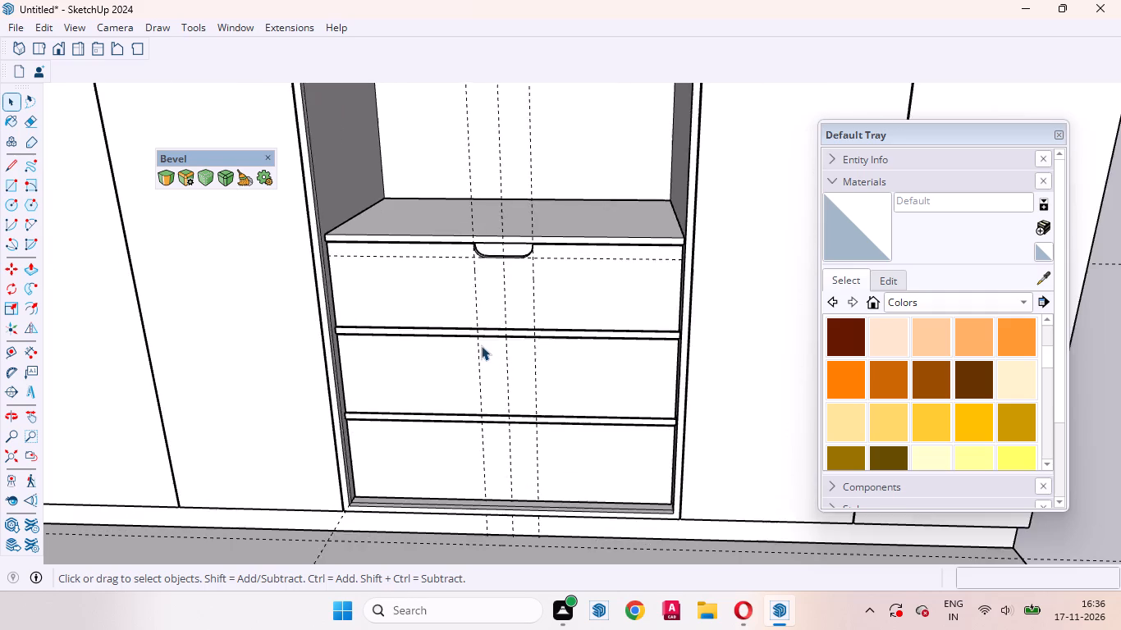
pyautogui.scroll(8, 481, 345)
pyautogui.moveTo(519, 399); pyautogui.dragTo(455, 302, button='middle')
pyautogui.scroll(3, 463, 340)
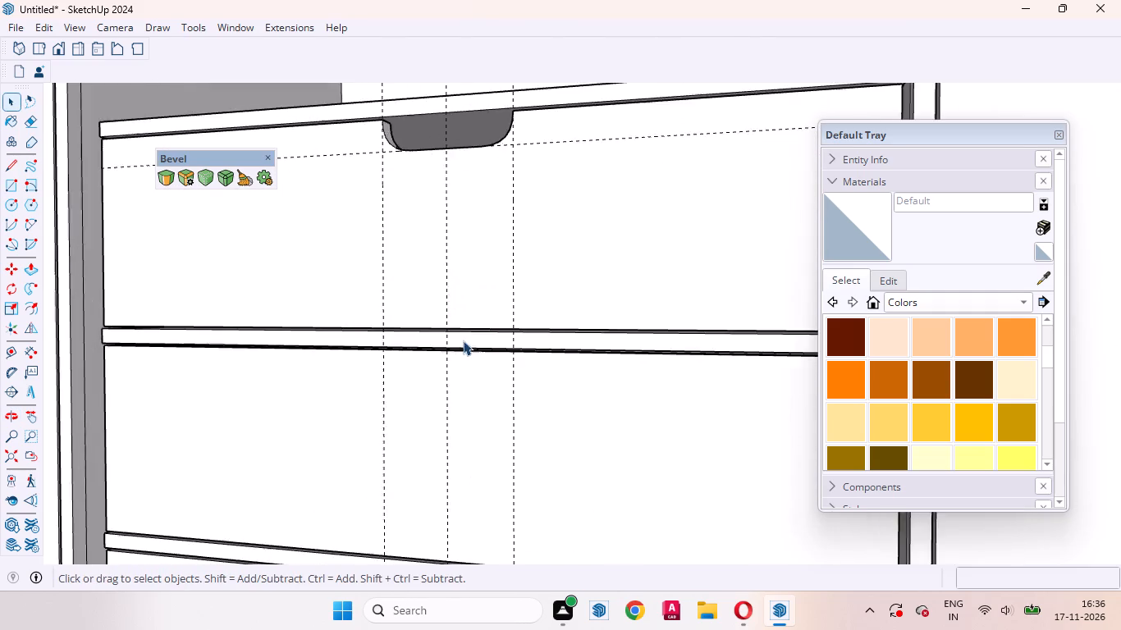
pyautogui.scroll(8, 463, 340)
pyautogui.moveTo(474, 374); pyautogui.dragTo(547, 387, button='middle')
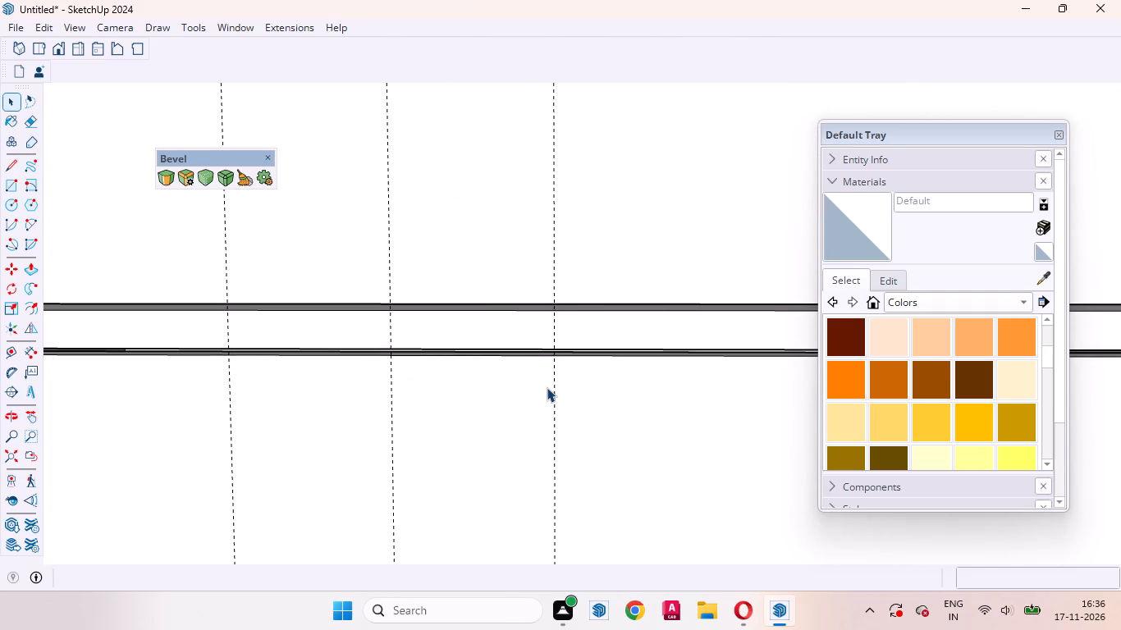
pyautogui.press('t')
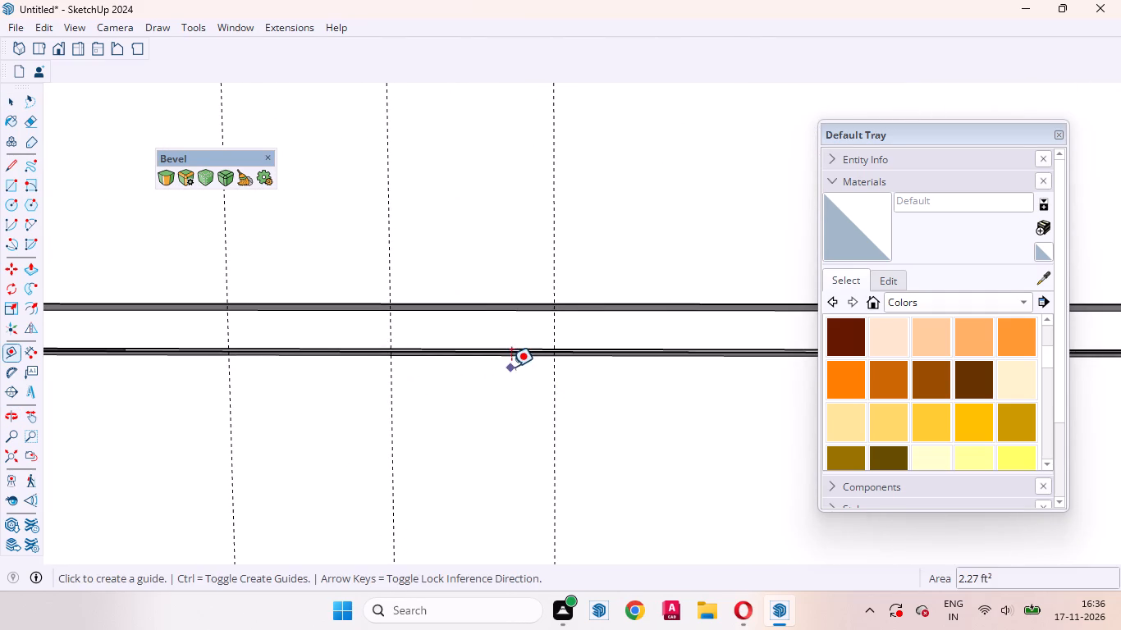
pyautogui.click(504, 358)
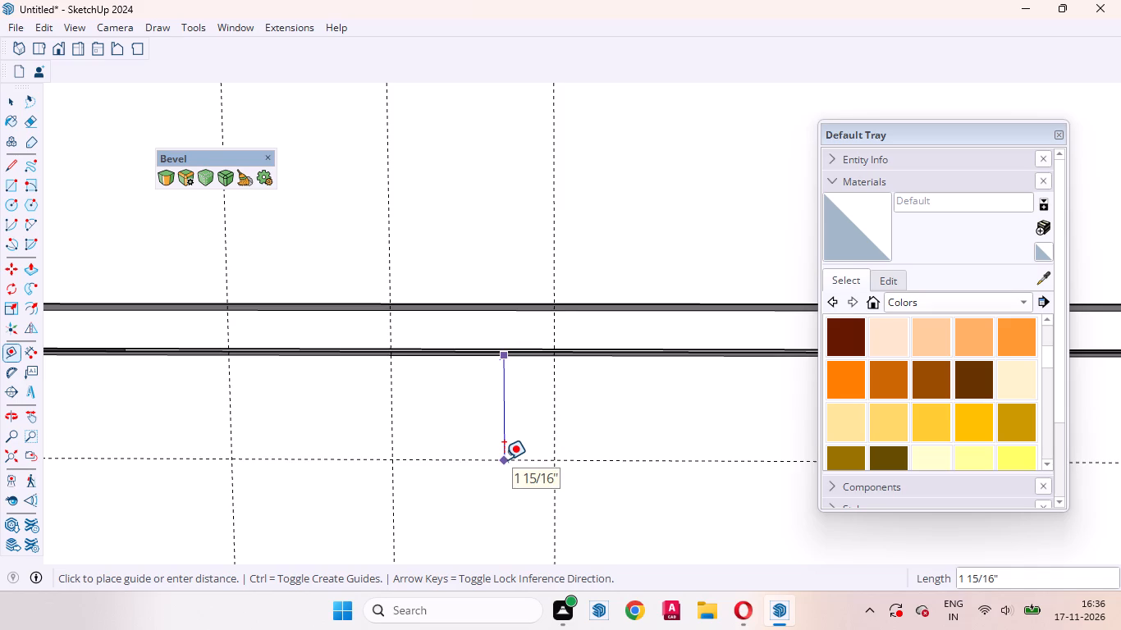
pyautogui.press('1')
pyautogui.write('.4')
pyautogui.press('Return')
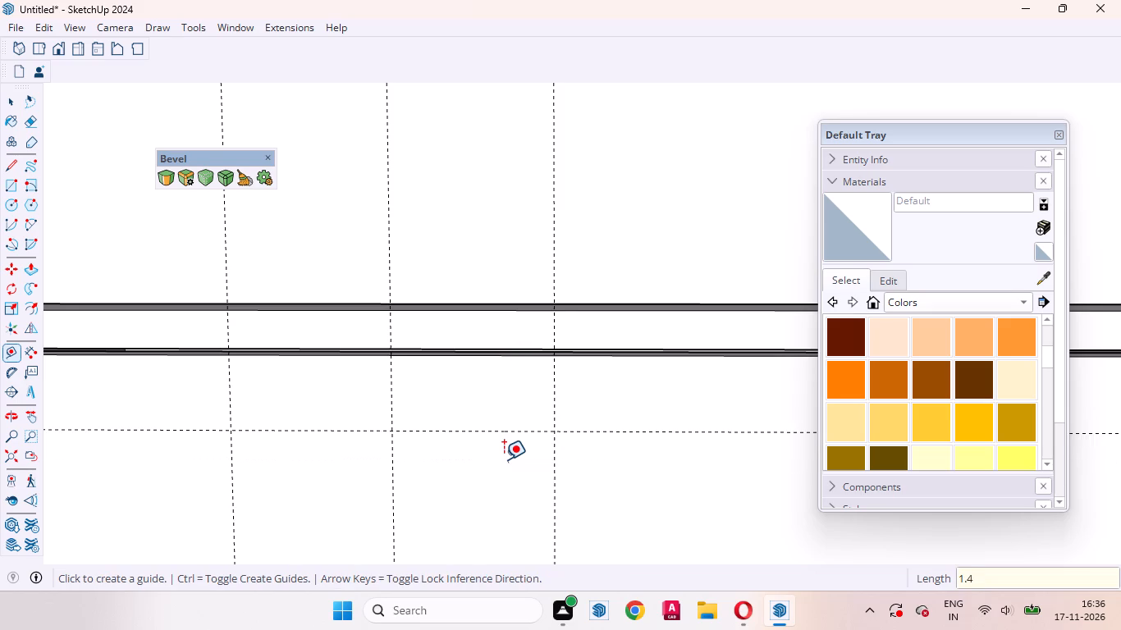
# Open the middle panel's group and draw a rectangle 6" by about 1 3/8" between the outer guides, from the horizontal guide to the top edge.
pyautogui.scroll(-4, 519, 455)
pyautogui.press('m')
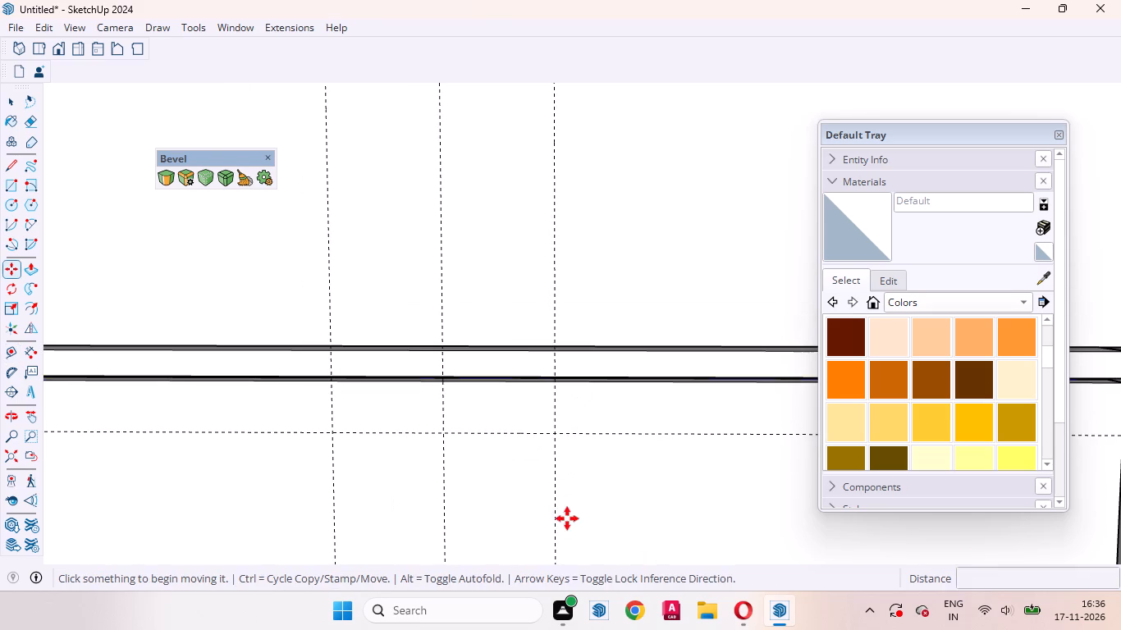
pyautogui.click(18, 98)
pyautogui.scroll(-3, 354, 174)
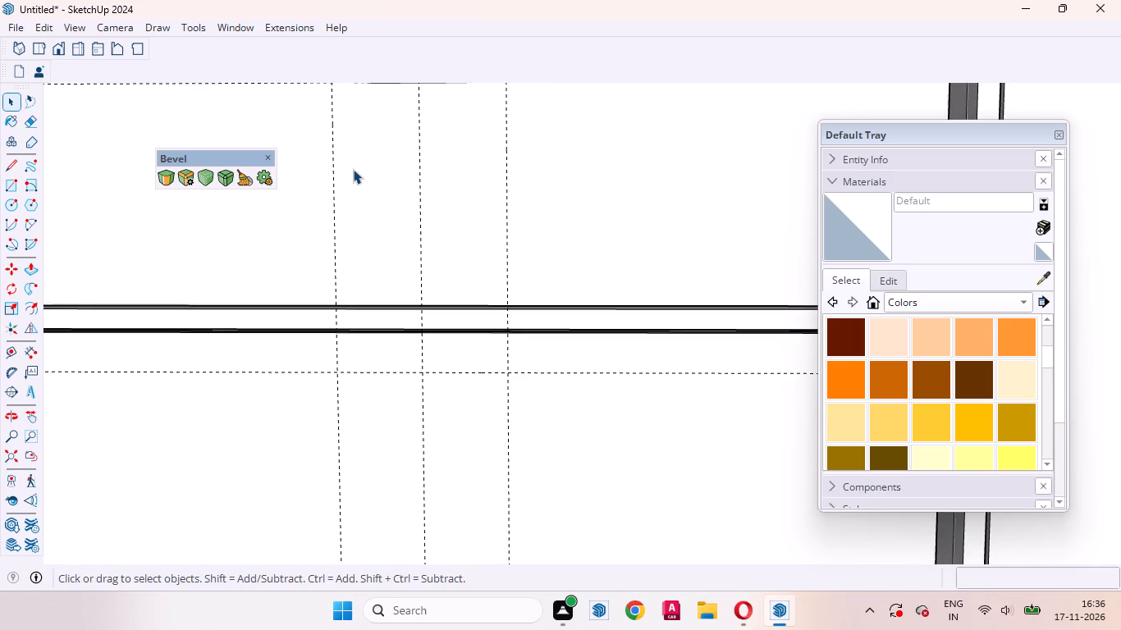
pyautogui.scroll(-15, 353, 169)
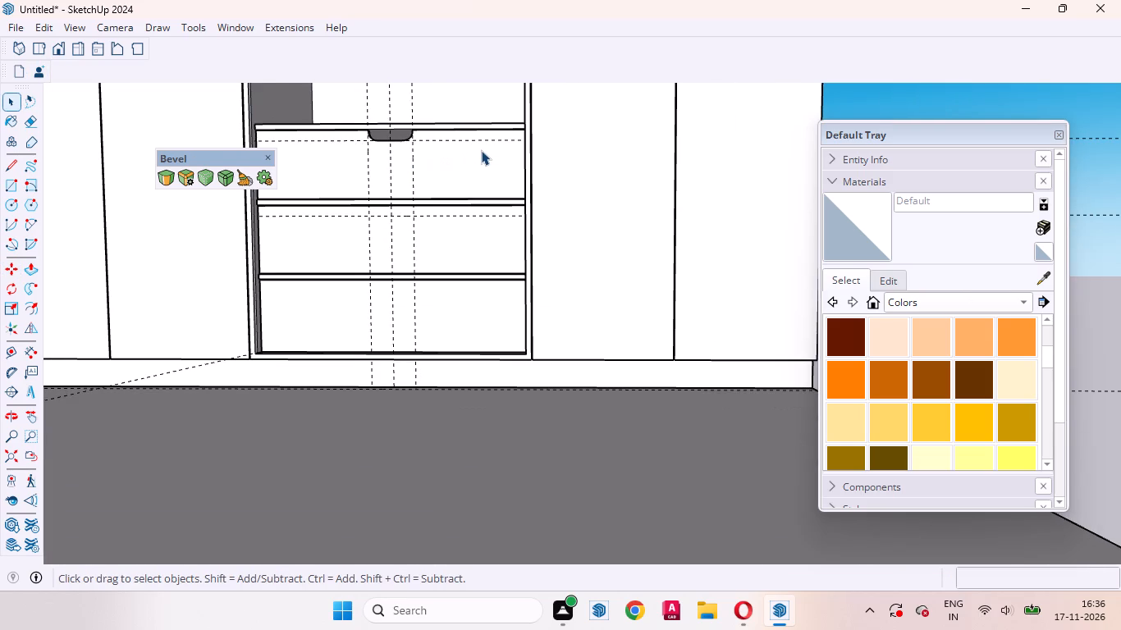
pyautogui.tripleClick(458, 240)
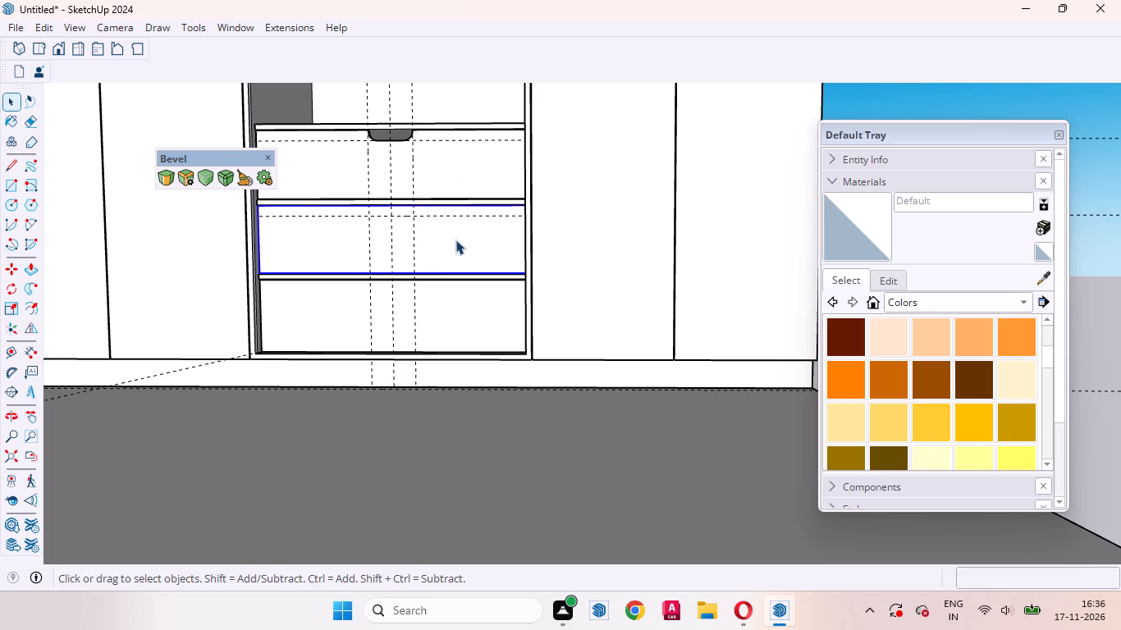
pyautogui.click(432, 237)
pyautogui.scroll(7, 388, 235)
pyautogui.press('r')
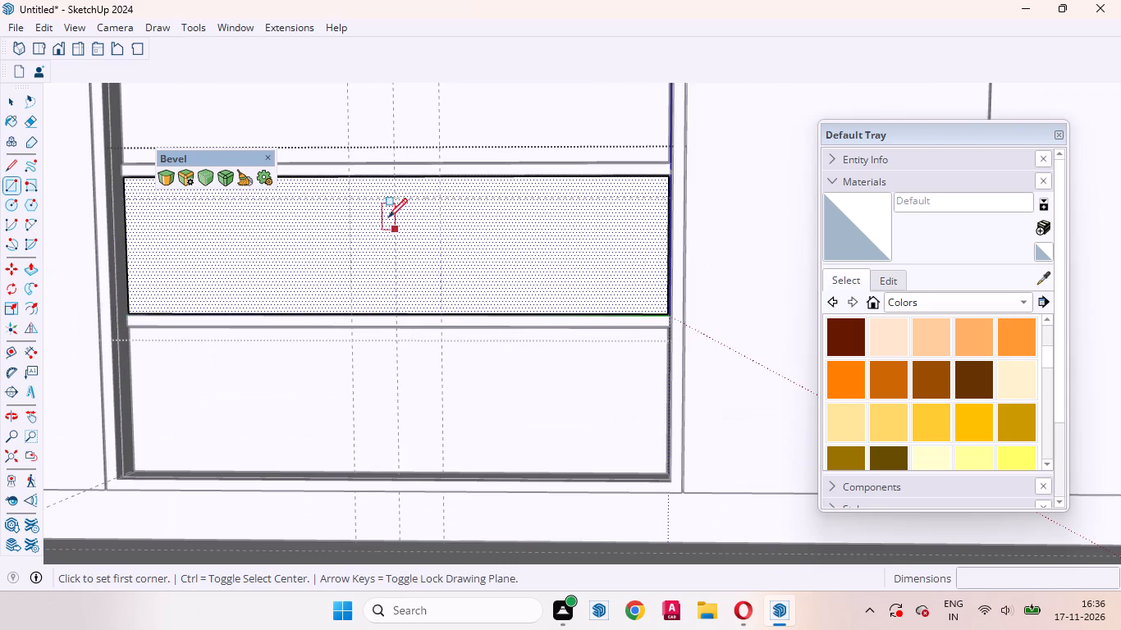
pyautogui.click(351, 198)
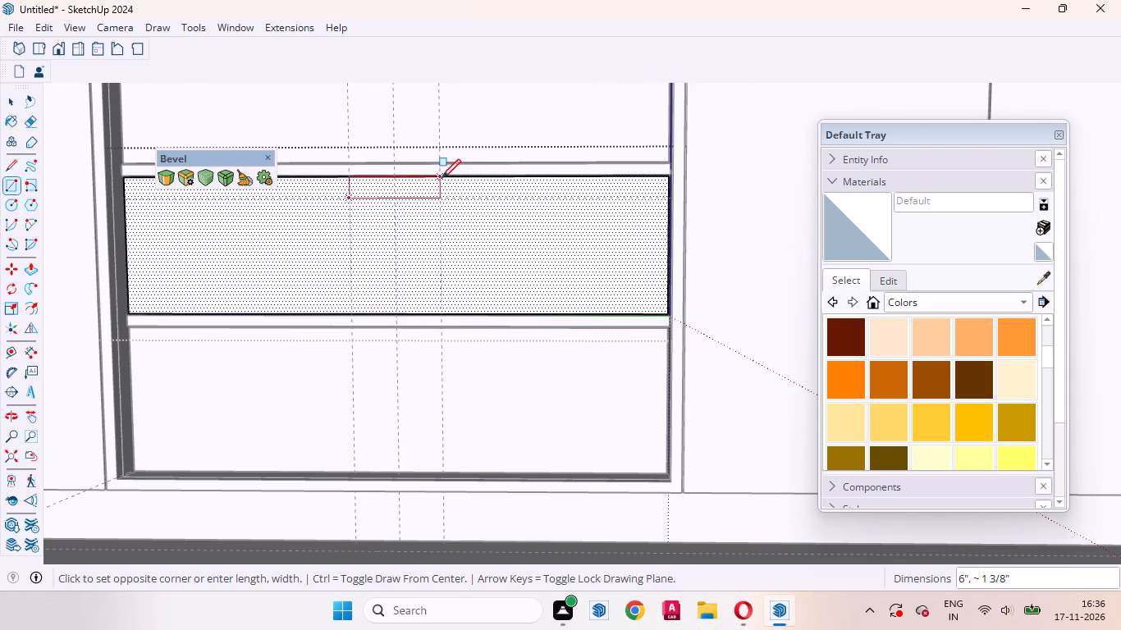
pyautogui.click(442, 178)
# Push the rectangle back by the same distance as before to cut a notch through the middle front panel.
pyautogui.press('space')
pyautogui.click(423, 194)
pyautogui.scroll(2, 420, 185)
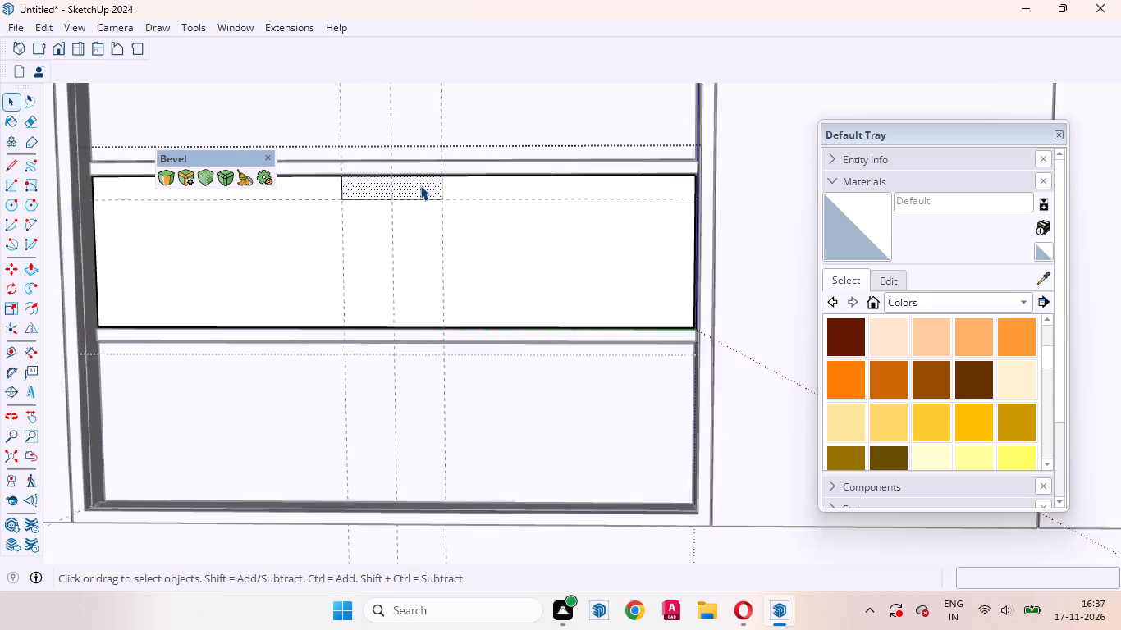
pyautogui.scroll(4, 420, 185)
pyautogui.moveTo(423, 213); pyautogui.dragTo(455, 246, button='middle')
pyautogui.press('p')
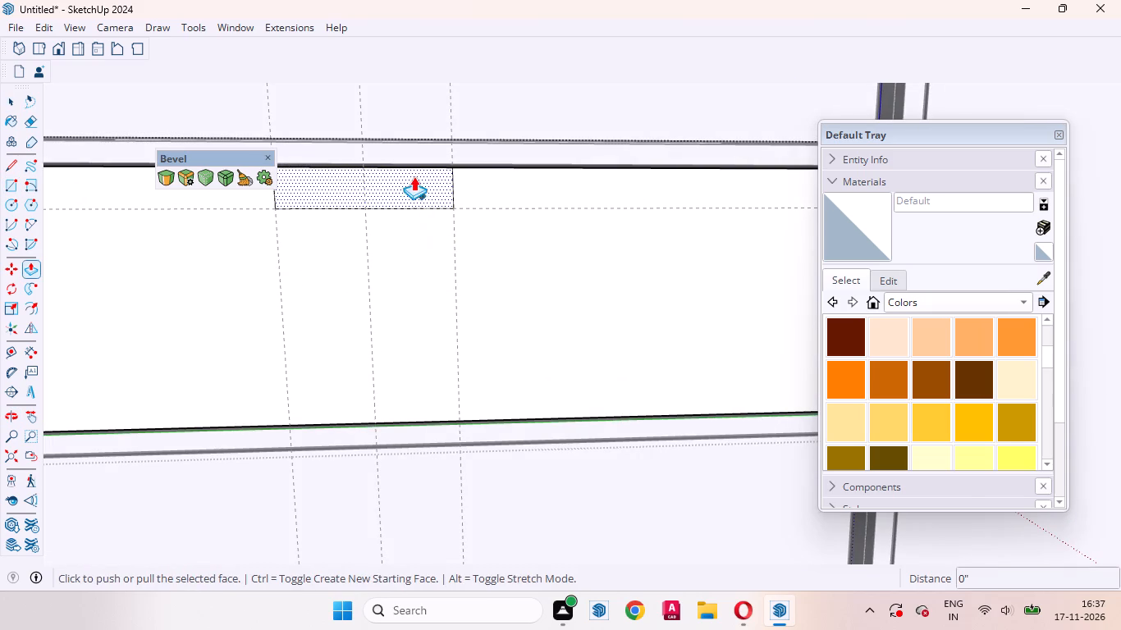
pyautogui.scroll(4, 414, 176)
pyautogui.doubleClick(411, 177)
pyautogui.press('space')
pyautogui.scroll(-6, 460, 217)
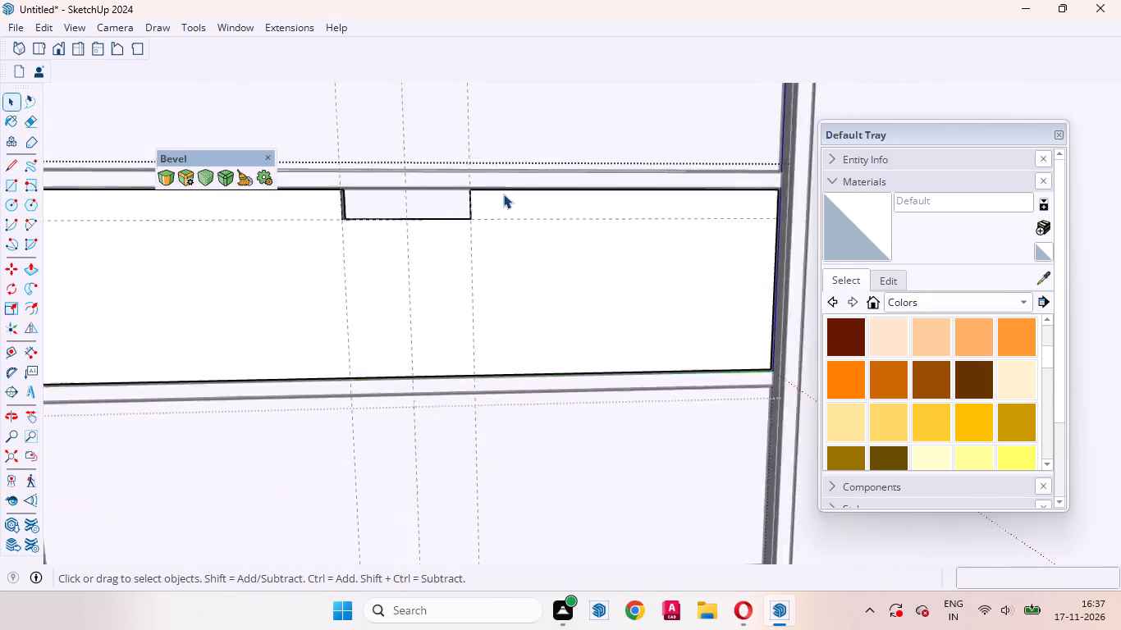
# Open the lowest front panel's group and place a horizontal guide 1.4" below its top edge.
pyautogui.scroll(-14, 503, 194)
pyautogui.click(539, 269)
pyautogui.scroll(4, 528, 270)
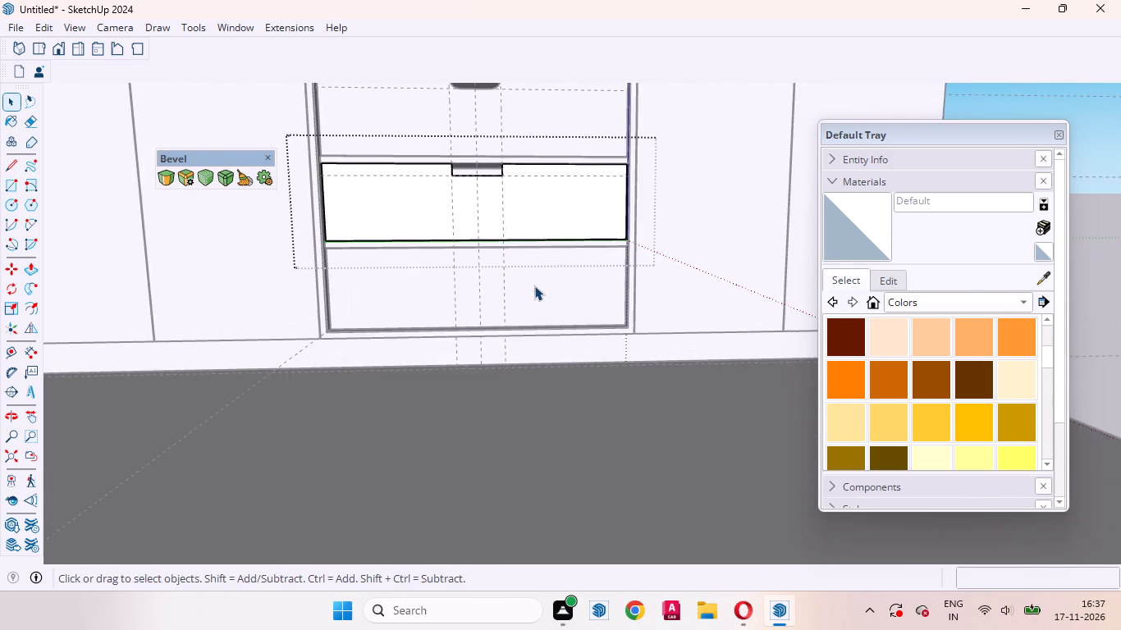
pyautogui.doubleClick(534, 285)
pyautogui.click(540, 280)
pyautogui.scroll(6, 502, 273)
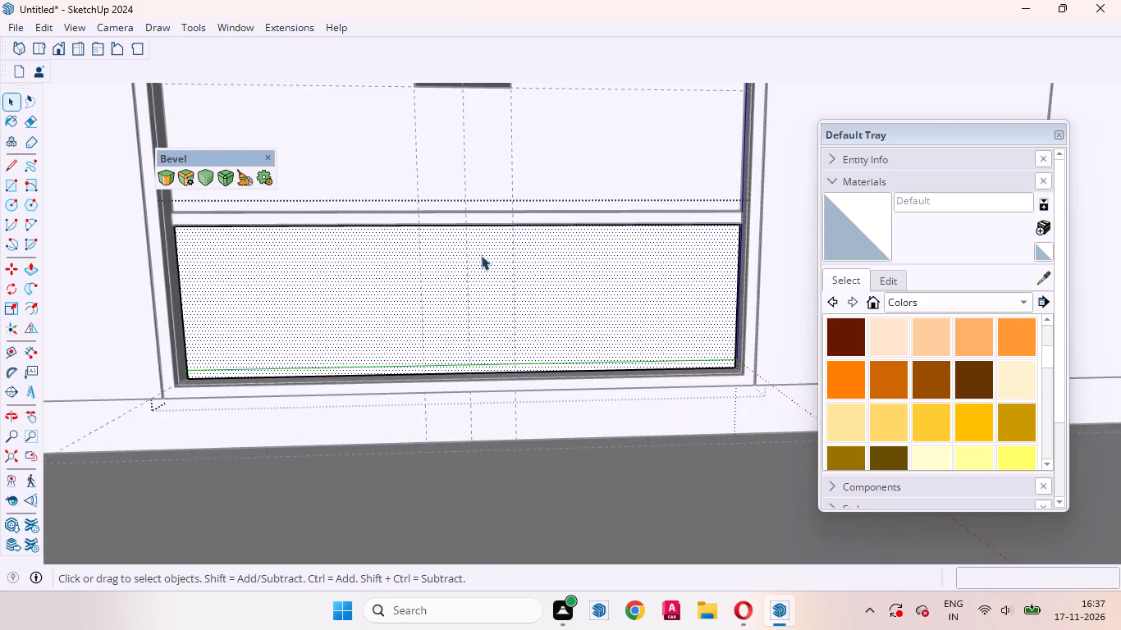
pyautogui.moveTo(495, 276); pyautogui.dragTo(412, 303, button='middle')
pyautogui.press('t')
pyautogui.scroll(3, 478, 234)
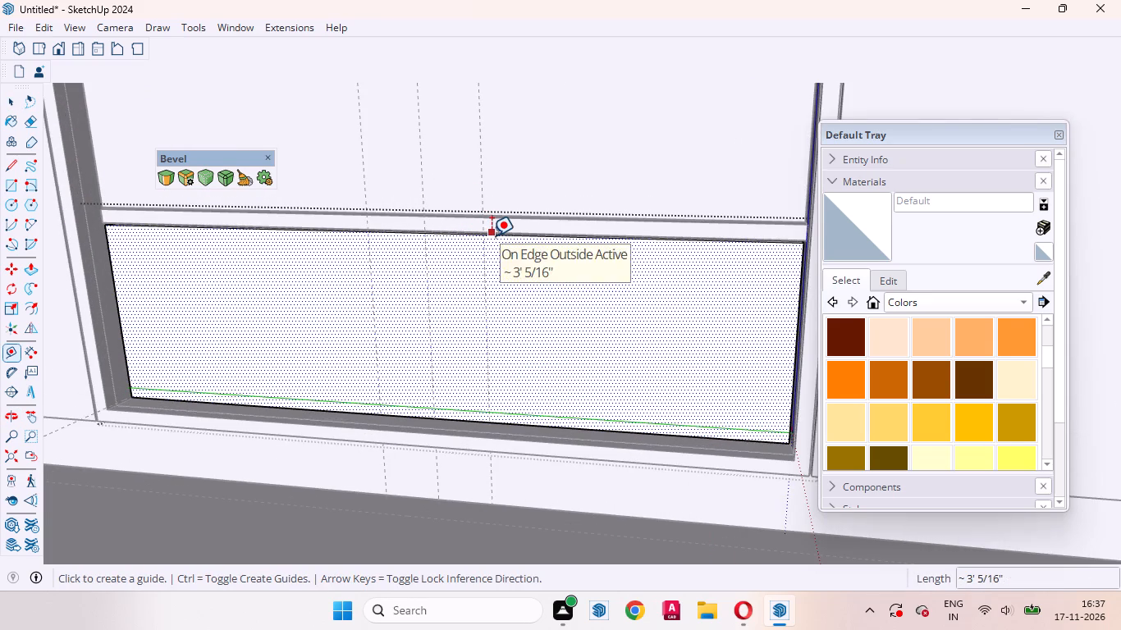
pyautogui.click(492, 235)
pyautogui.write('1.4')
pyautogui.press('Return')
pyautogui.press('space')
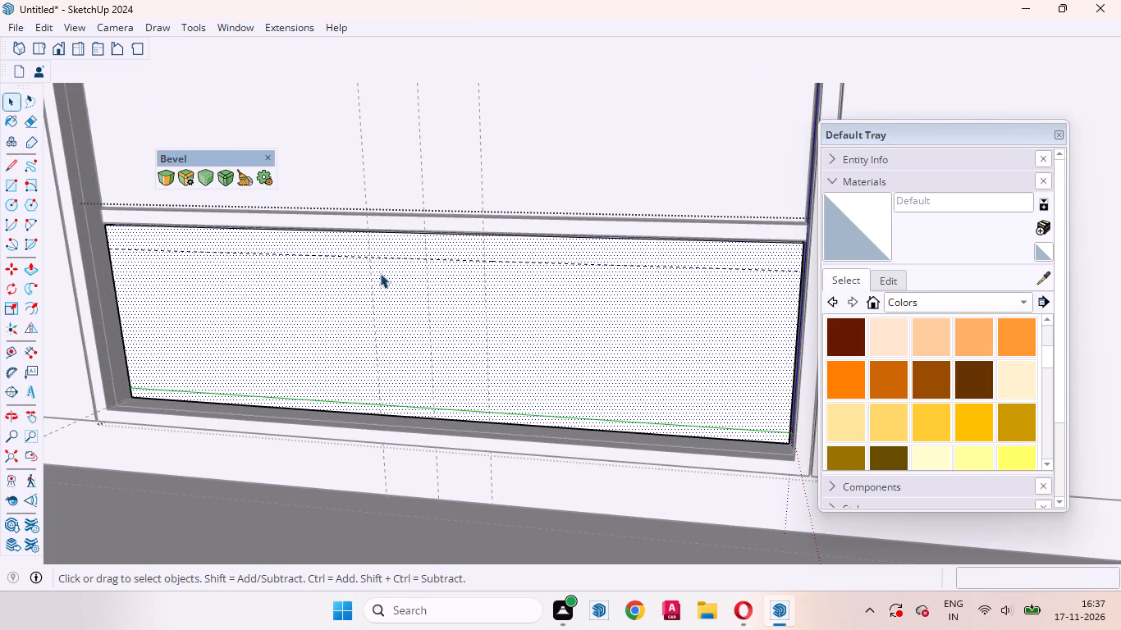
# Draw a rectangle about 6" by 1 5/16" on the lowest panel between the outer guides, from the horizontal guide to the top edge.
pyautogui.scroll(7, 366, 239)
pyautogui.moveTo(376, 270); pyautogui.dragTo(391, 274, button='middle')
pyautogui.press('r')
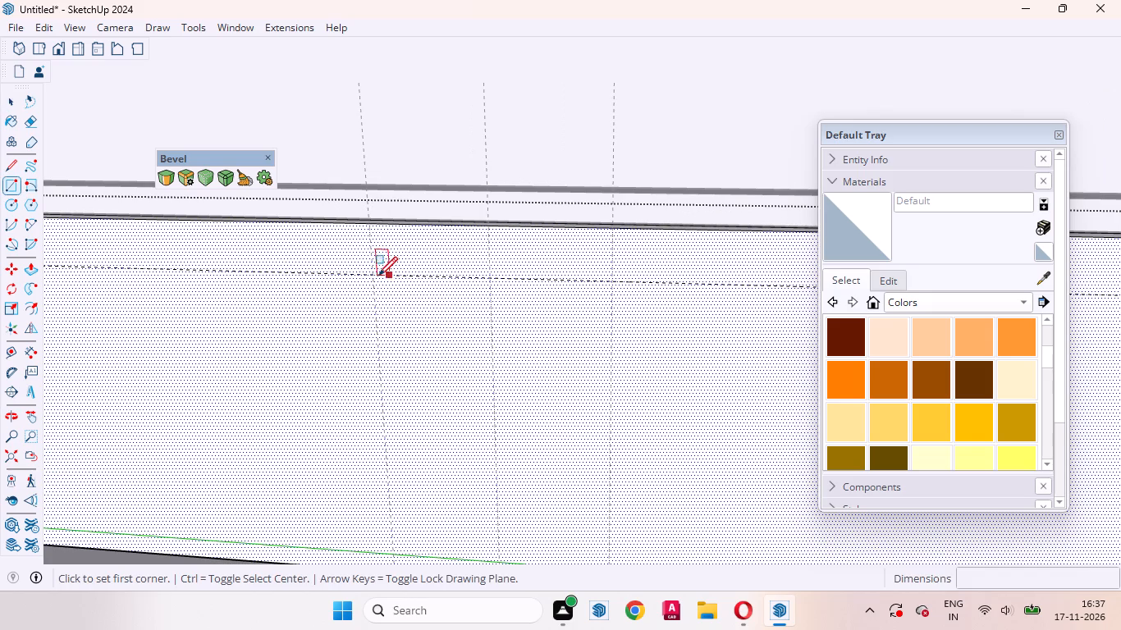
pyautogui.click(376, 276)
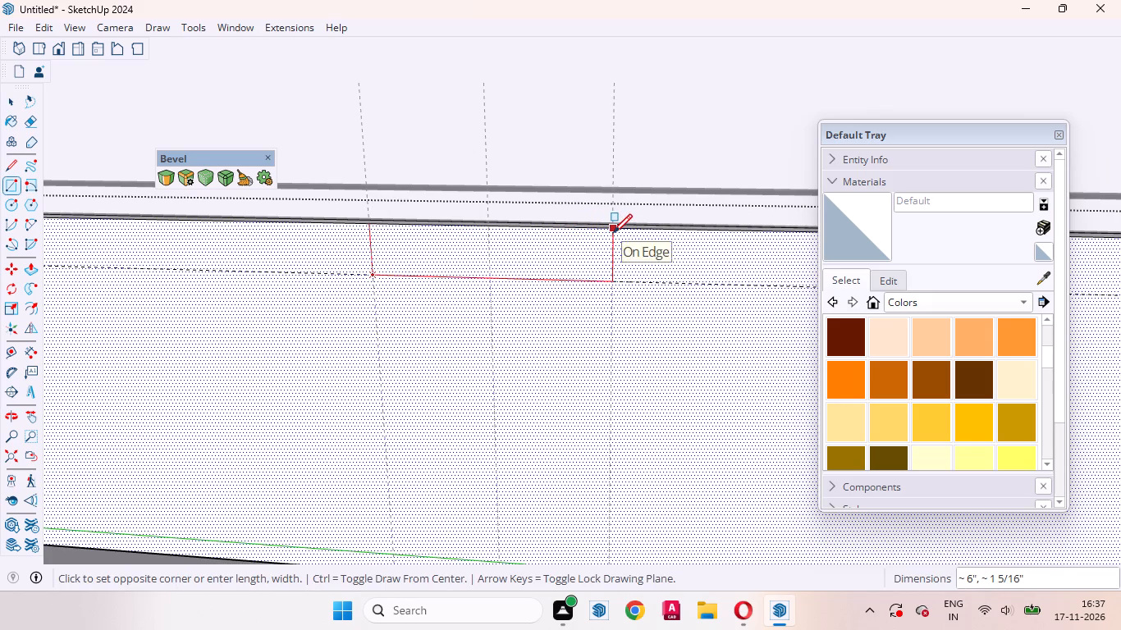
pyautogui.click(613, 233)
# Push the rectangle back by the same distance as before to cut a notch through the lowest front panel.
pyautogui.press('space')
pyautogui.moveTo(438, 246); pyautogui.dragTo(538, 287, button='middle')
pyautogui.scroll(5, 427, 274)
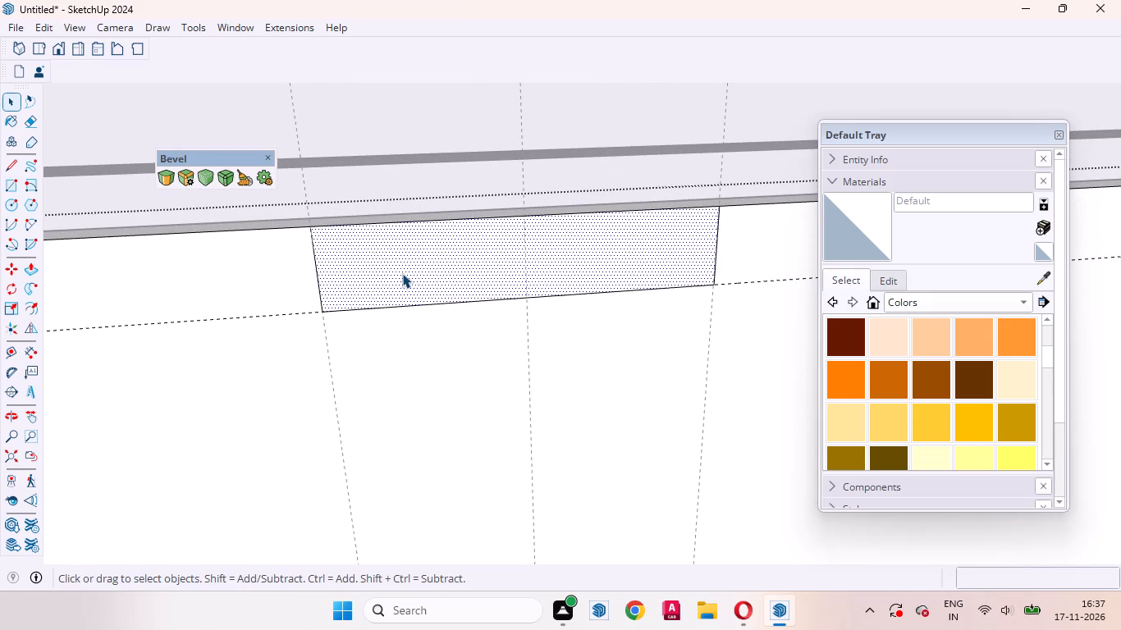
pyautogui.press('p')
pyautogui.doubleClick(386, 271)
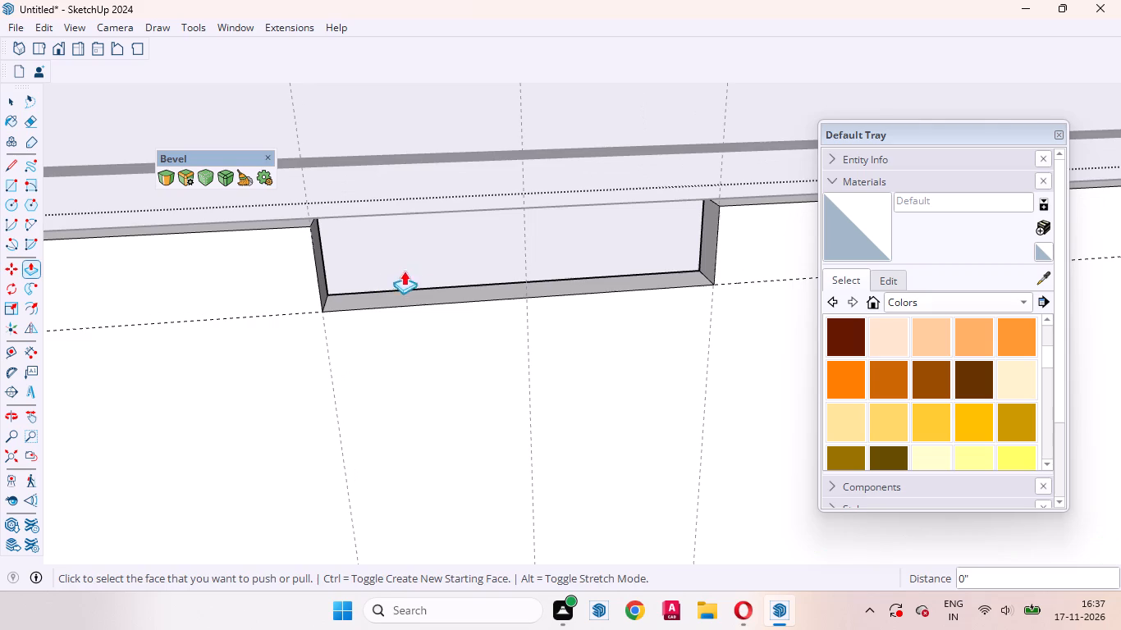
pyautogui.press('space')
# Bevel the two lower corner edges of the lowest front panel's notch with an offset of about 1 5/16" and 6 segments.
pyautogui.scroll(-1, 333, 308)
pyautogui.scroll(1, 333, 309)
pyautogui.scroll(-8, 333, 309)
pyautogui.scroll(-9, 428, 298)
pyautogui.scroll(1, 437, 314)
pyautogui.scroll(-1, 438, 316)
pyautogui.scroll(10, 414, 308)
pyautogui.moveTo(414, 302); pyautogui.dragTo(358, 357, button='middle')
pyautogui.scroll(8, 359, 338)
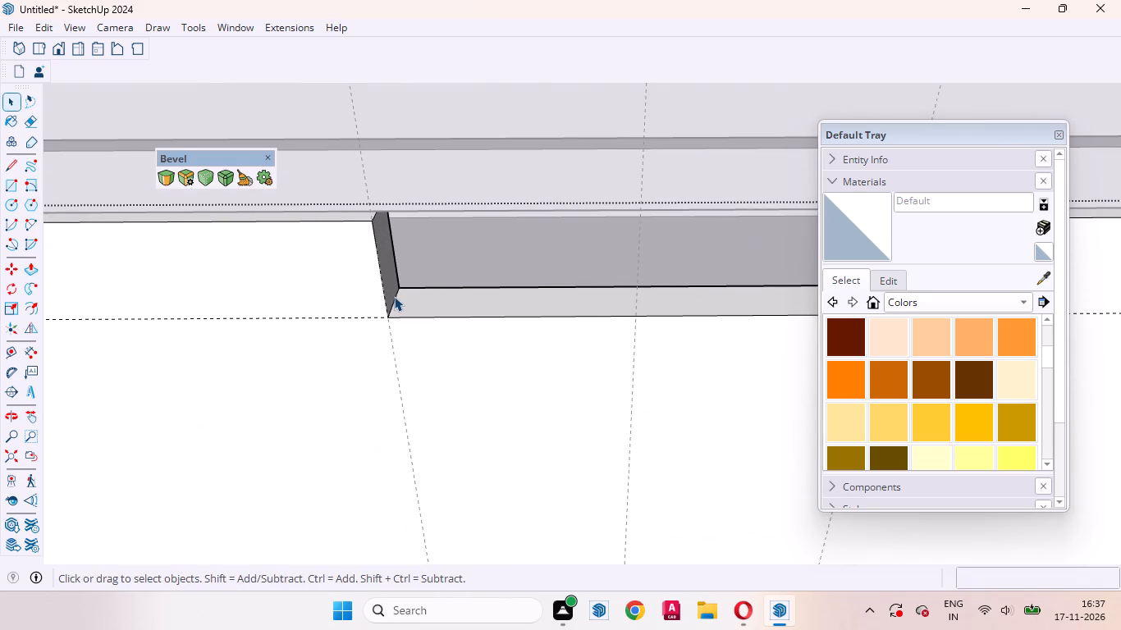
pyautogui.click(396, 299)
pyautogui.scroll(-9, 396, 323)
pyautogui.moveTo(467, 338); pyautogui.dragTo(593, 340, button='middle')
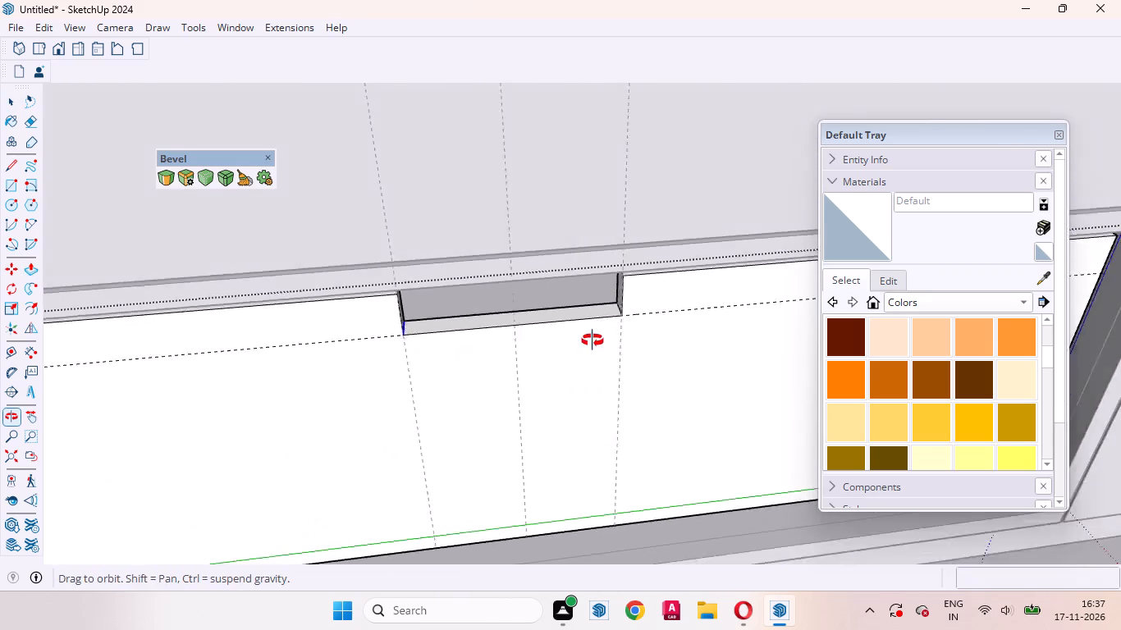
pyautogui.moveTo(593, 340); pyautogui.dragTo(606, 340, button='middle')
pyautogui.keyDown('ctrl'); pyautogui.scroll(8, 650, 313); pyautogui.keyUp('ctrl')
pyautogui.keyDown('ctrl'); pyautogui.click(656, 293); pyautogui.keyUp('ctrl')
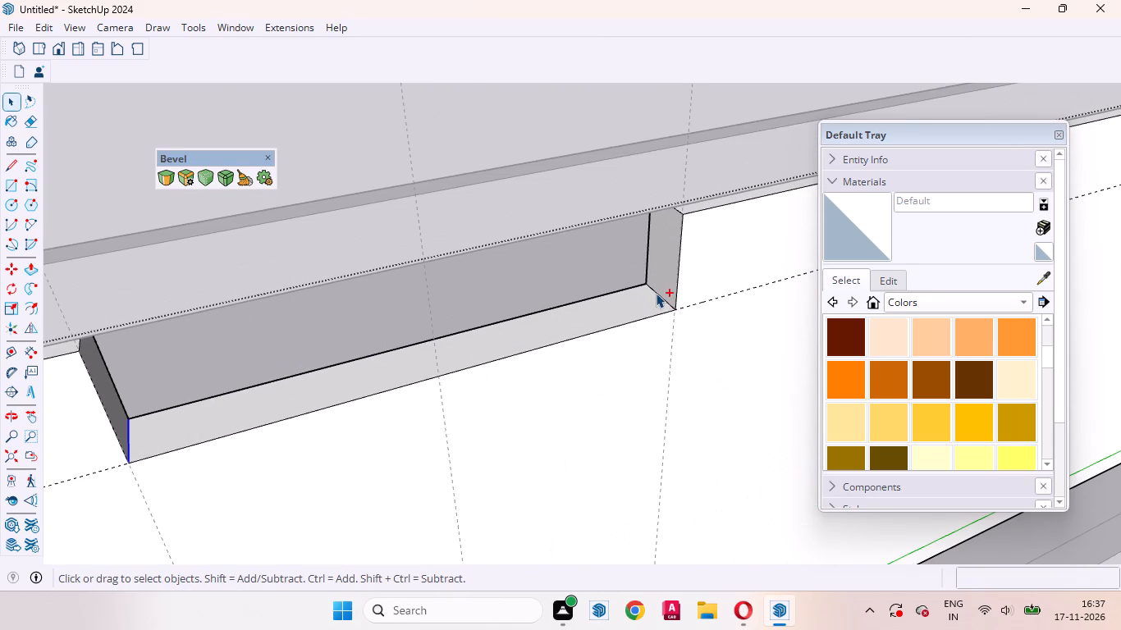
pyautogui.click(159, 180)
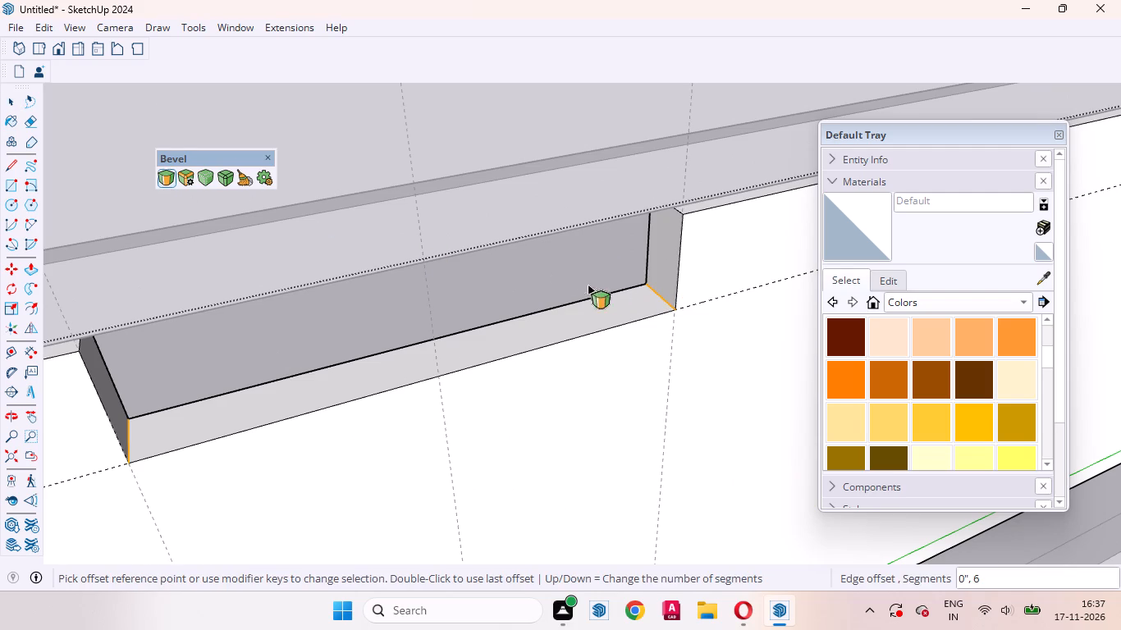
pyautogui.click(651, 297)
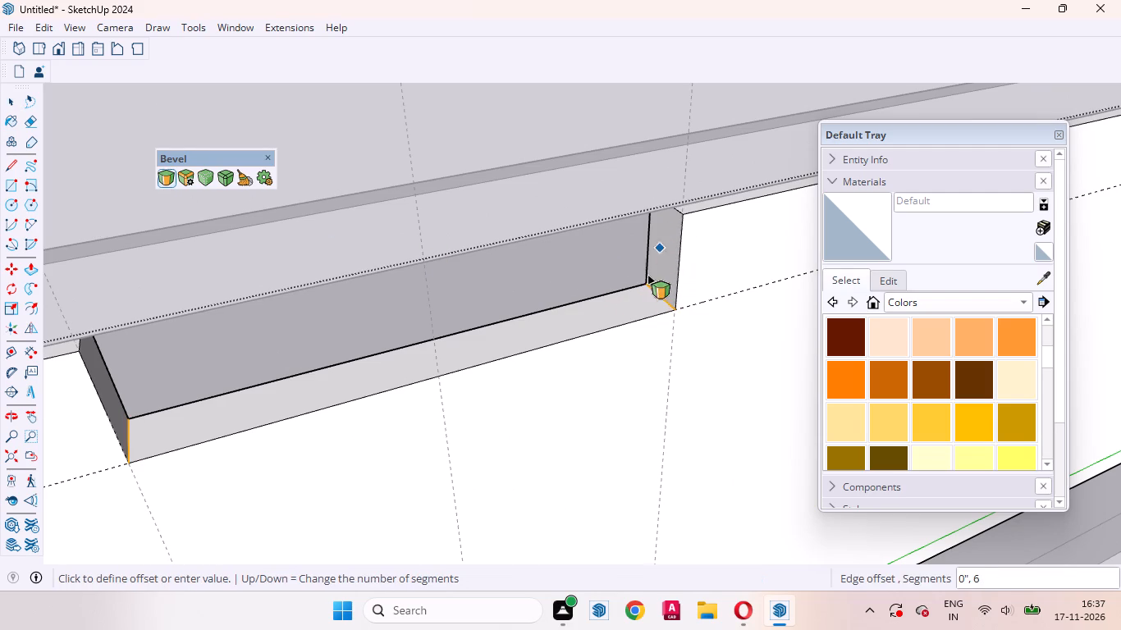
pyautogui.click(575, 329)
pyautogui.press('space')
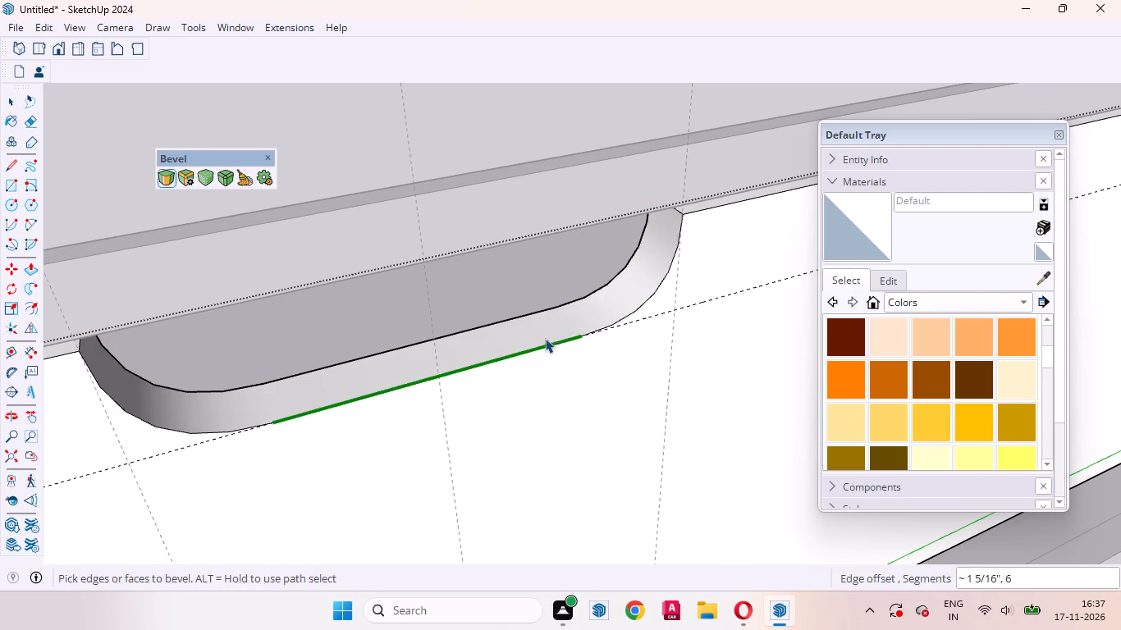
pyautogui.scroll(-20, 382, 309)
pyautogui.scroll(-2, 382, 309)
pyautogui.moveTo(473, 345); pyautogui.dragTo(404, 290, button='middle')
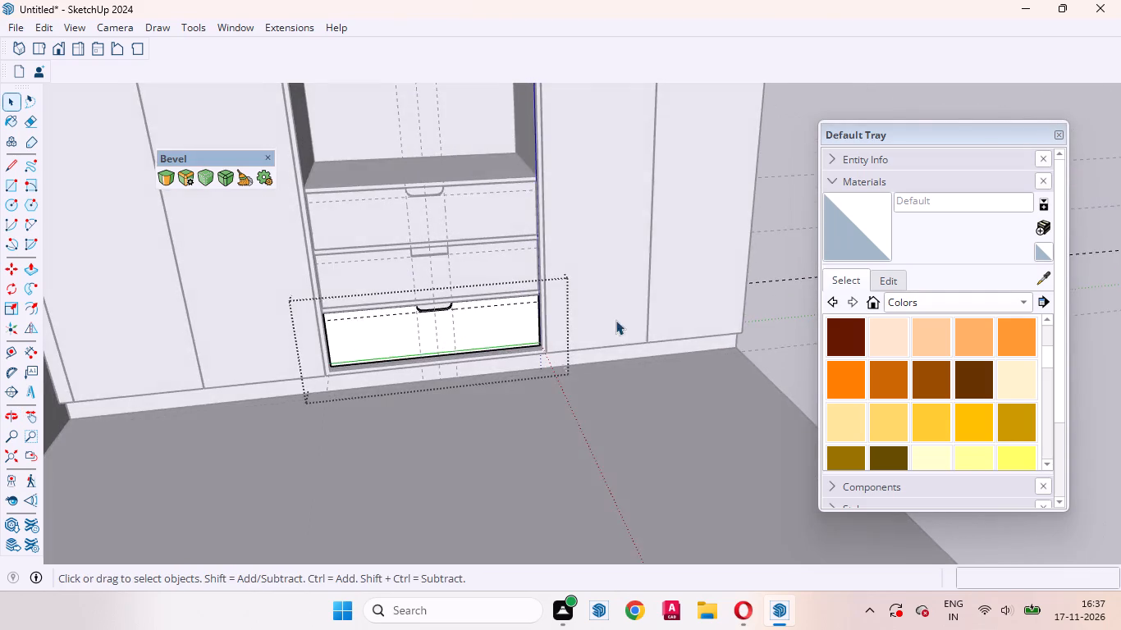
pyautogui.scroll(-9, 492, 326)
pyautogui.click(803, 319)
# Open the middle front panel's group and bevel its notch's two lower corner edges with about 1 7/16" offset and 6 segments.
pyautogui.scroll(14, 413, 293)
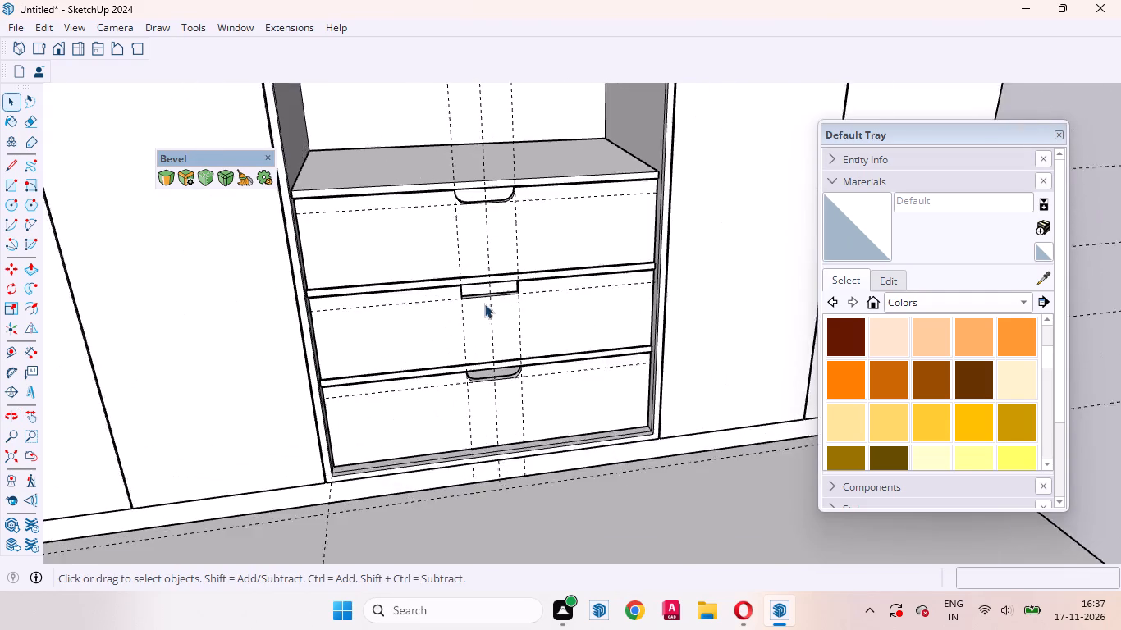
pyautogui.doubleClick(579, 313)
pyautogui.click(563, 317)
pyautogui.scroll(4, 517, 309)
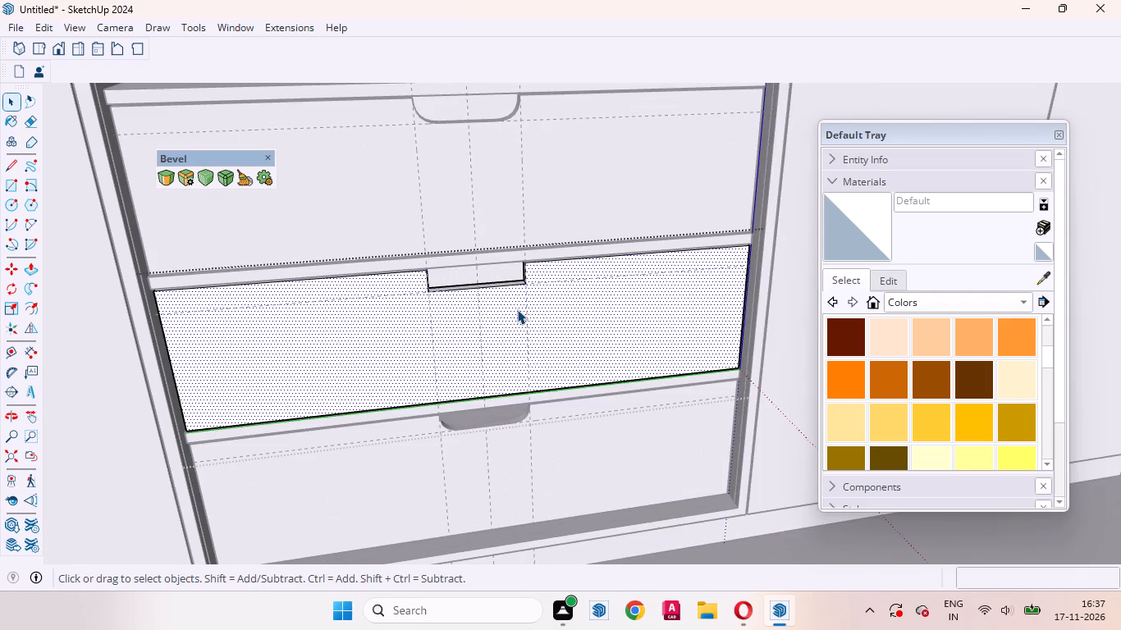
pyautogui.scroll(4, 479, 336)
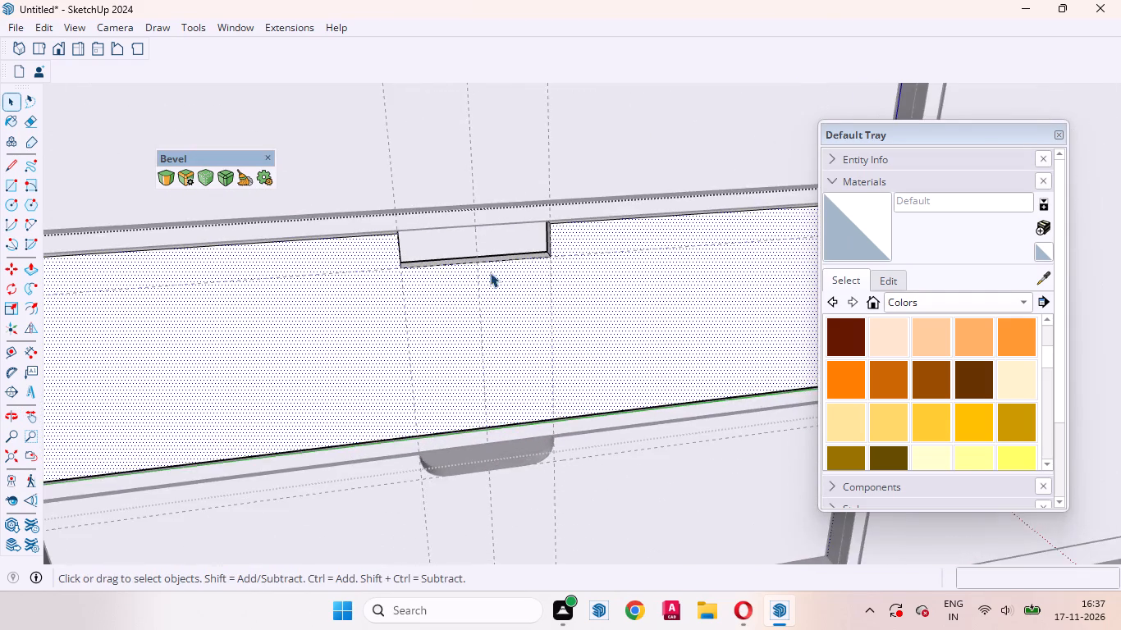
pyautogui.moveTo(490, 272); pyautogui.dragTo(605, 368, button='middle')
pyautogui.scroll(7, 579, 313)
pyautogui.click(593, 292)
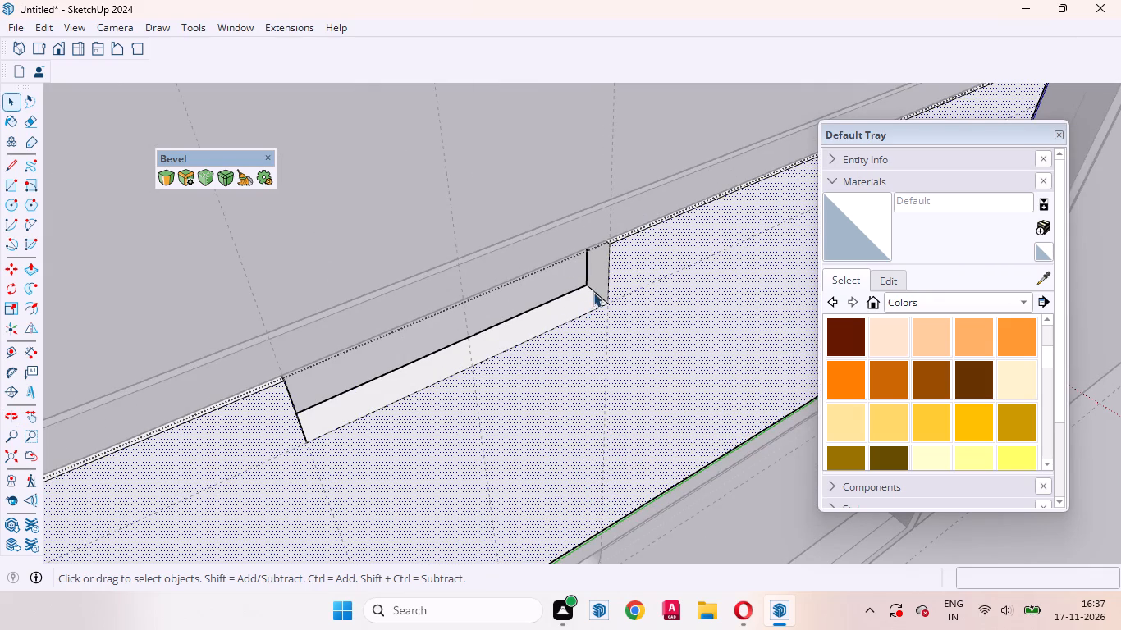
pyautogui.keyDown('ctrl'); pyautogui.moveTo(510, 384); pyautogui.dragTo(310, 377, button='middle'); pyautogui.keyUp('ctrl')
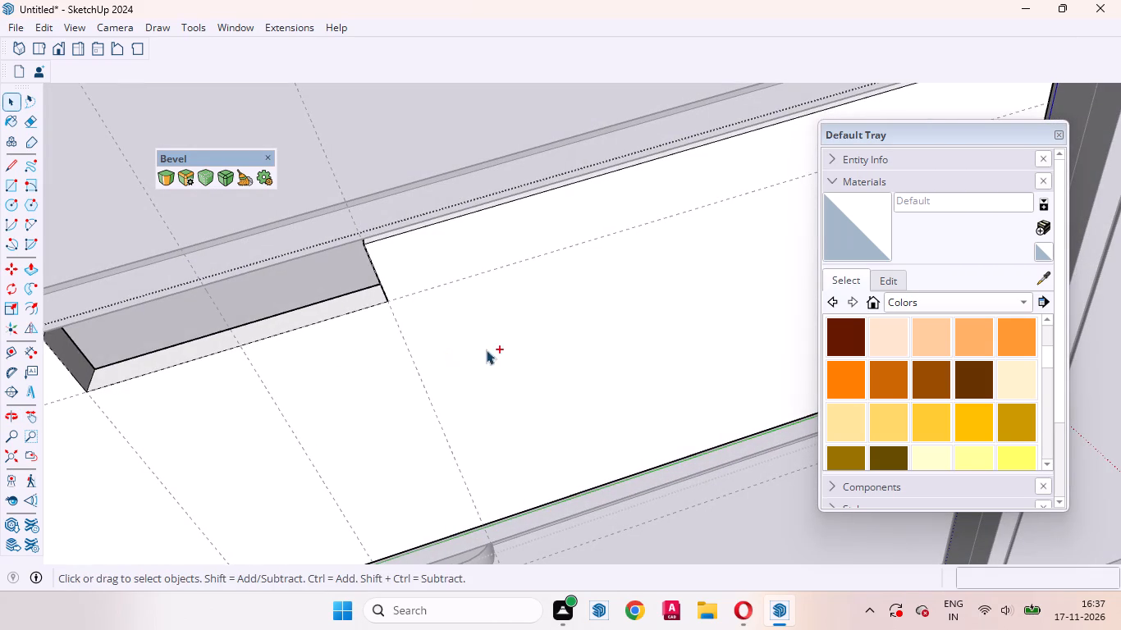
pyautogui.keyDown('ctrl'); pyautogui.click(92, 376); pyautogui.keyUp('ctrl')
pyautogui.click(167, 180)
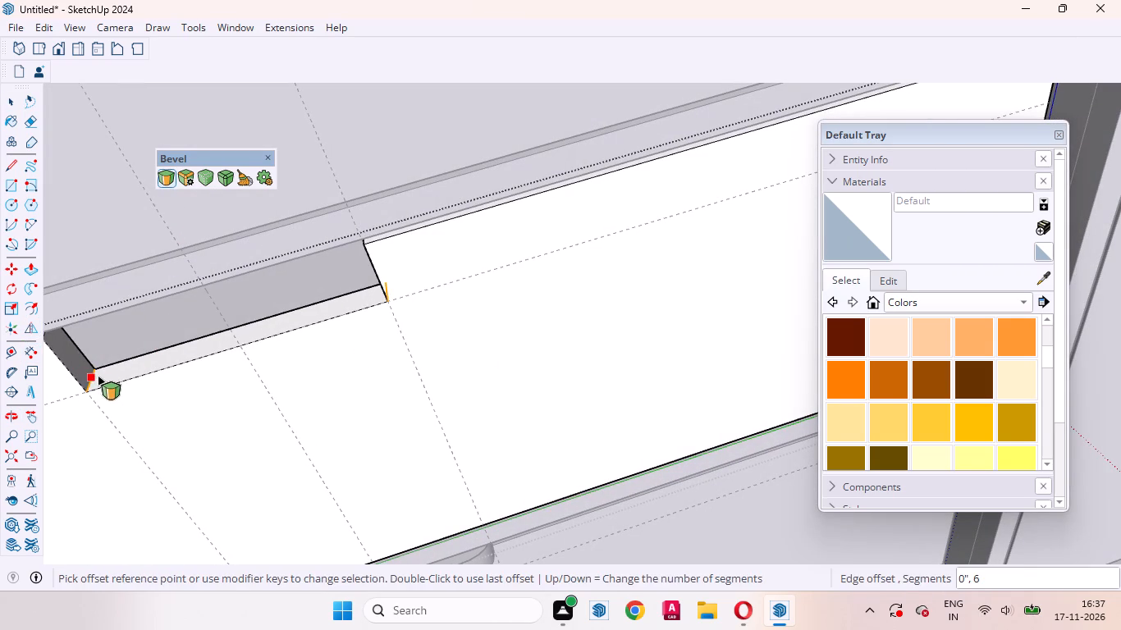
pyautogui.click(98, 376)
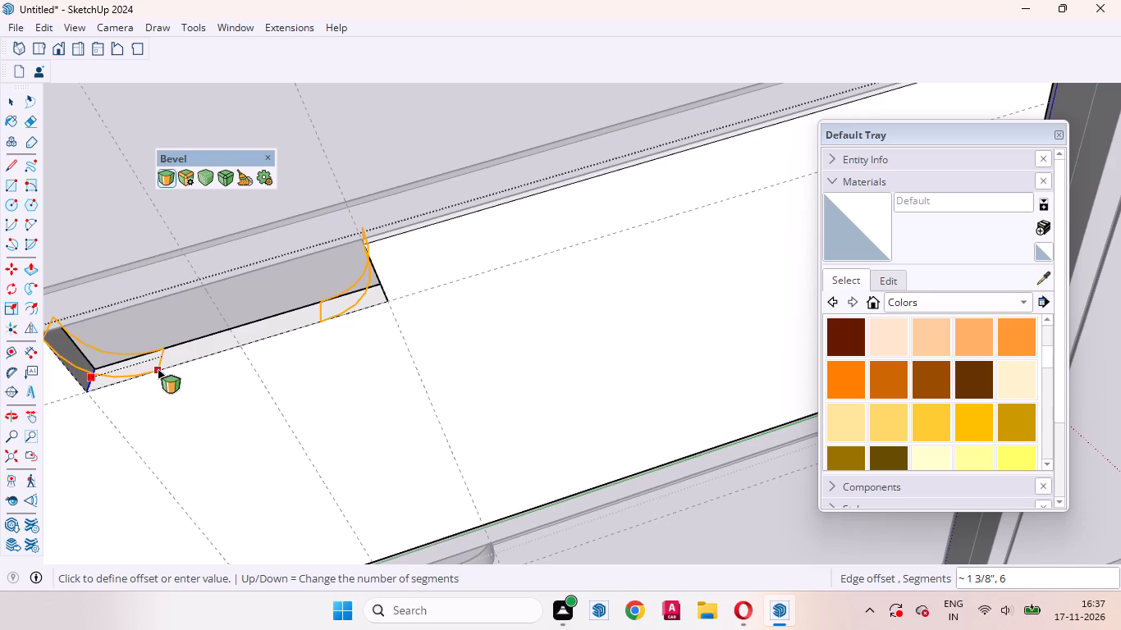
pyautogui.click(159, 369)
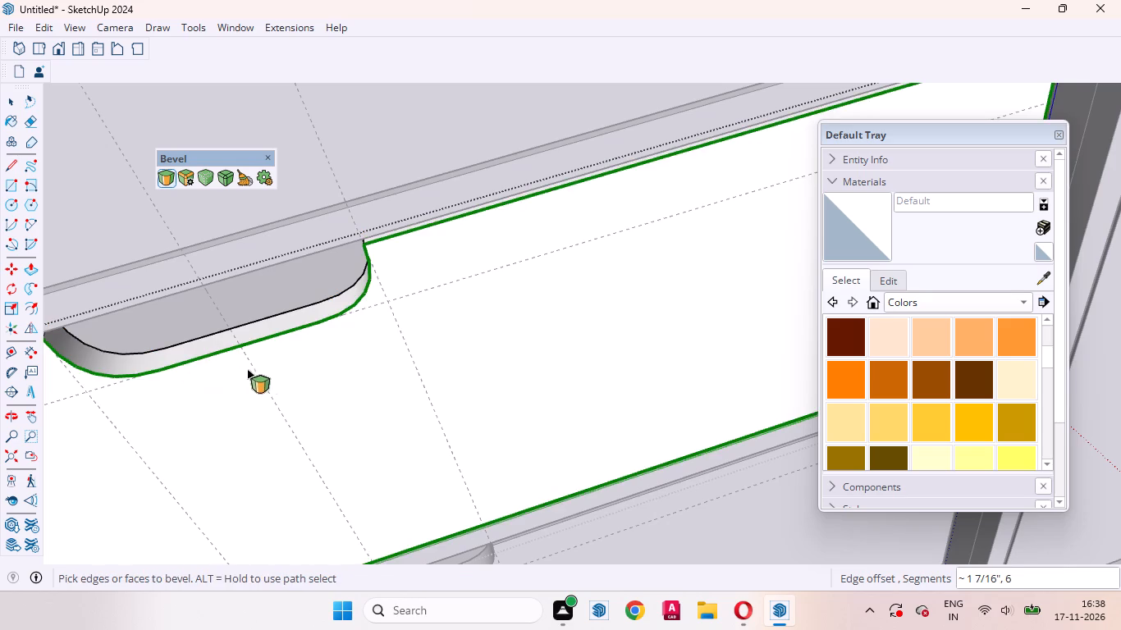
pyautogui.press('space')
pyautogui.scroll(-14, 304, 369)
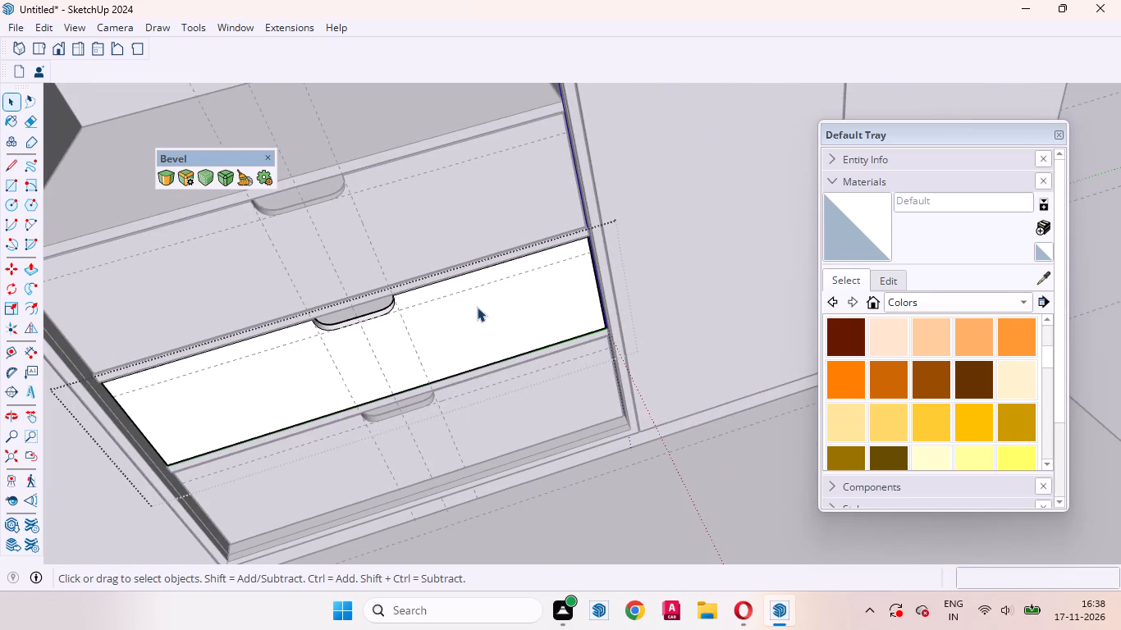
pyautogui.scroll(-13, 519, 326)
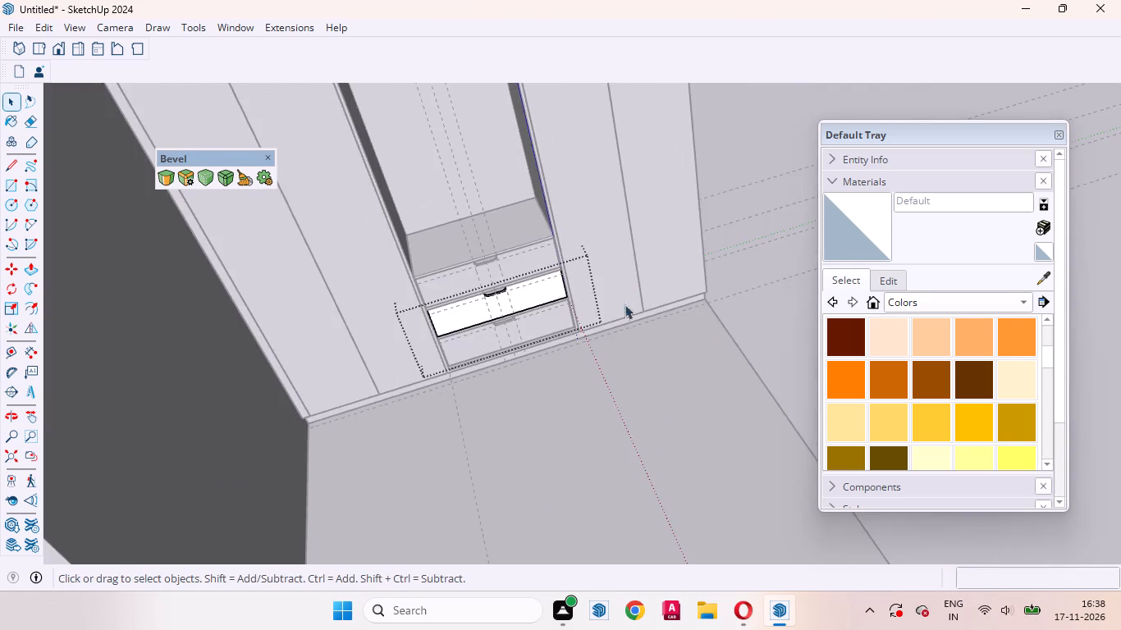
pyautogui.moveTo(634, 340); pyautogui.dragTo(561, 271, button='middle')
pyautogui.click(729, 380)
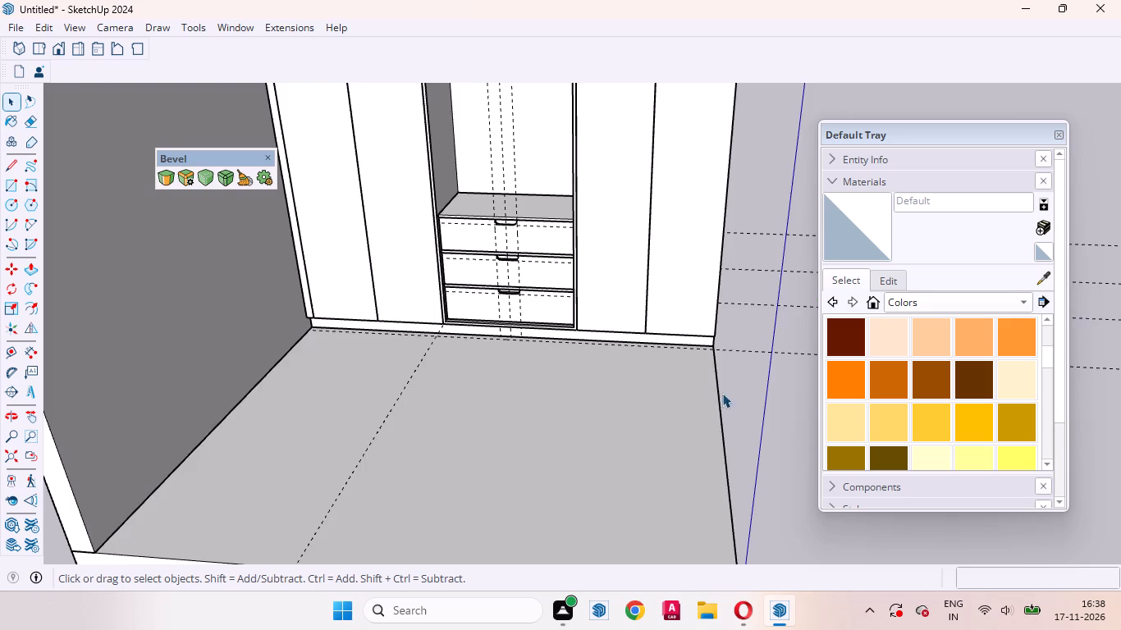
# Delete the vertical guides running through the handle notches of the front panels.
pyautogui.scroll(-10, 236, 348)
pyautogui.scroll(1, 327, 363)
pyautogui.scroll(-1, 329, 363)
pyautogui.moveTo(304, 344); pyautogui.dragTo(396, 289, button='middle')
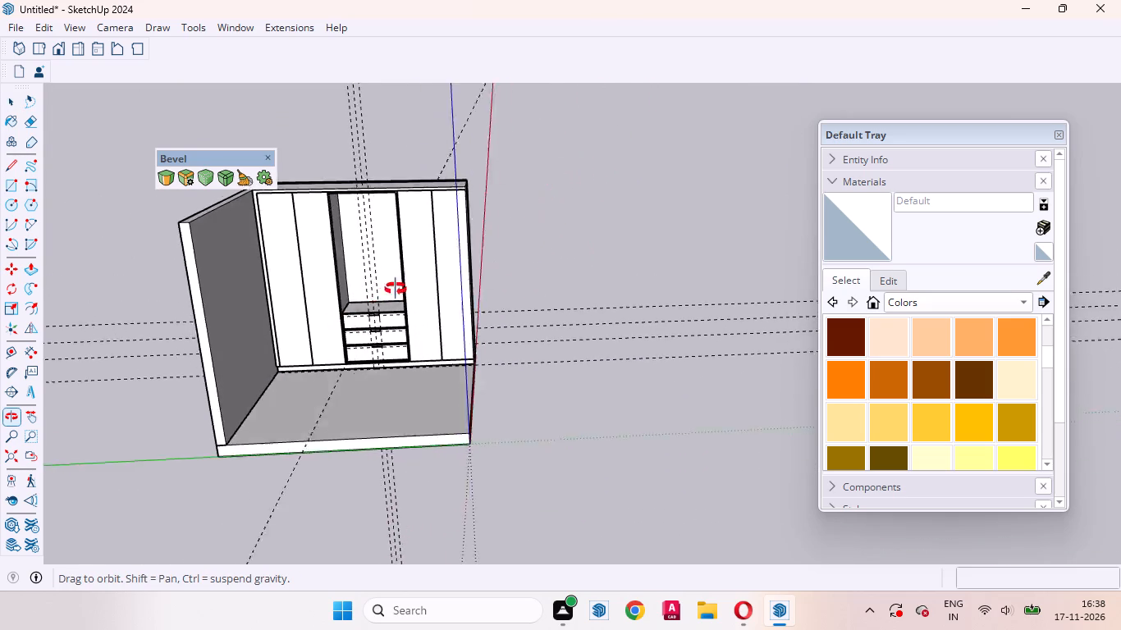
pyautogui.moveTo(396, 289); pyautogui.dragTo(389, 322, button='middle')
pyautogui.moveTo(396, 144); pyautogui.dragTo(240, 65)
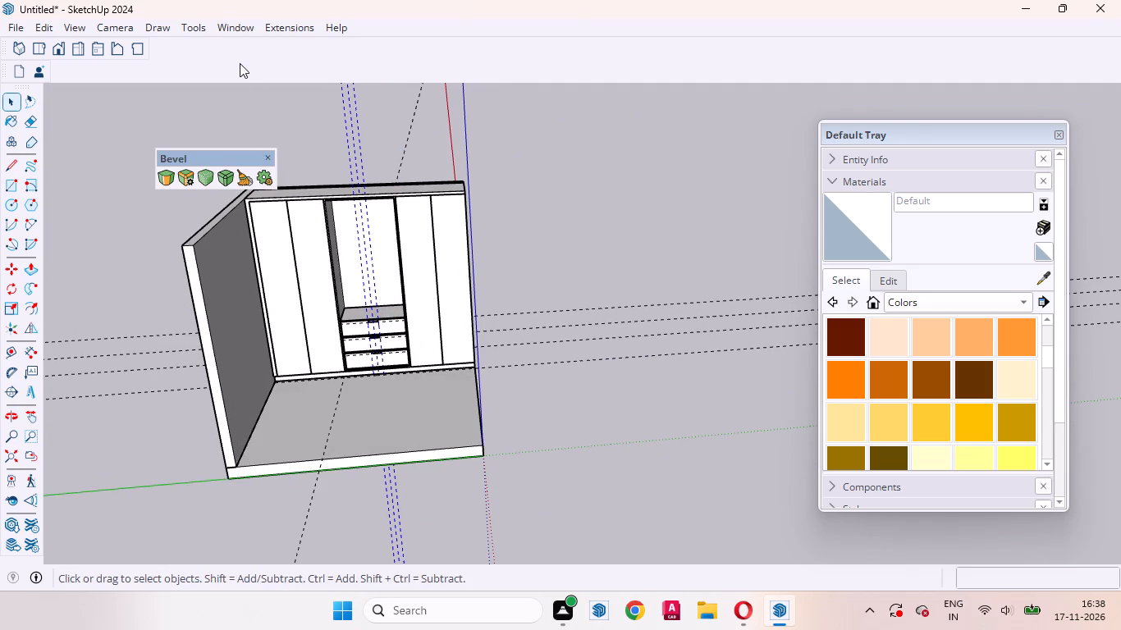
pyautogui.press('Delete')
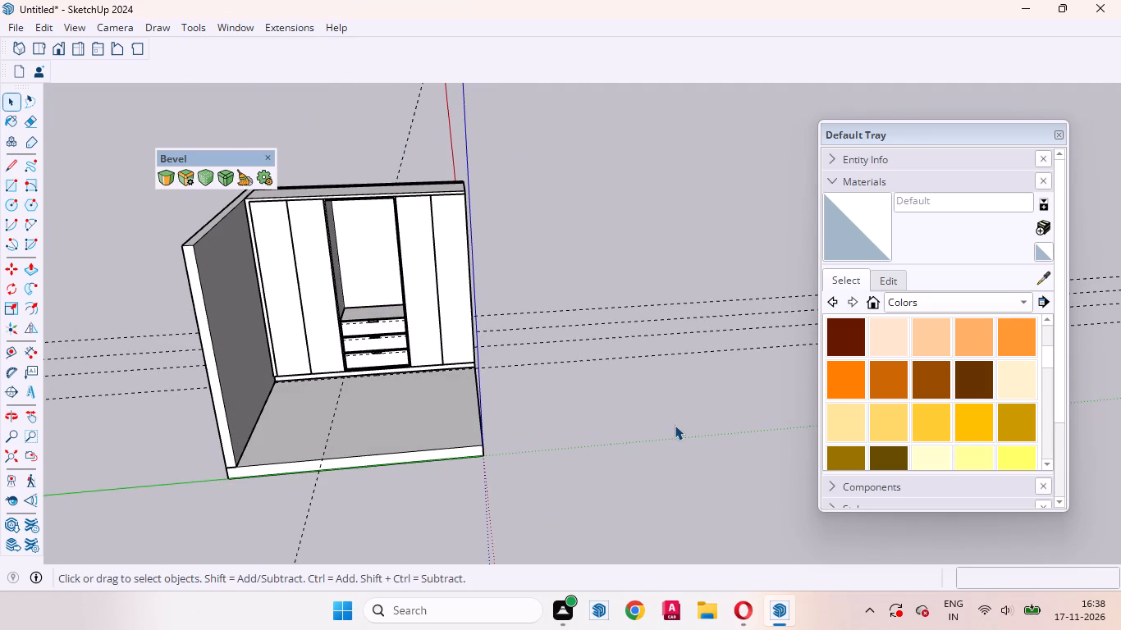
# Delete the horizontal guides crossing the wardrobe together with the lowest front panel's group.
pyautogui.moveTo(661, 421); pyautogui.dragTo(585, 167)
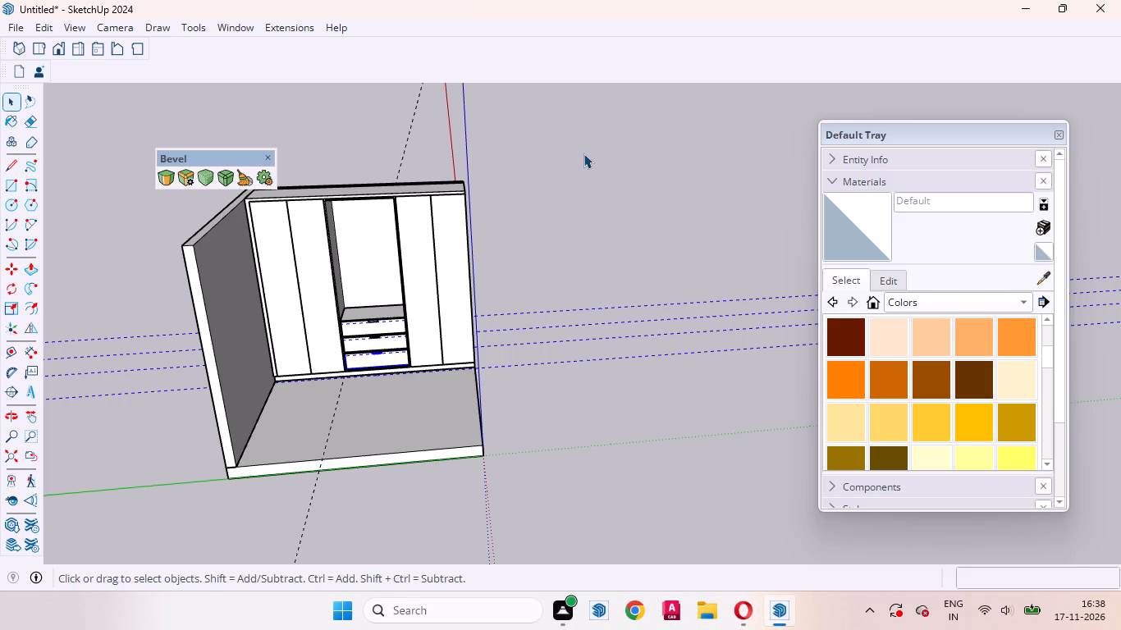
pyautogui.press('Delete')
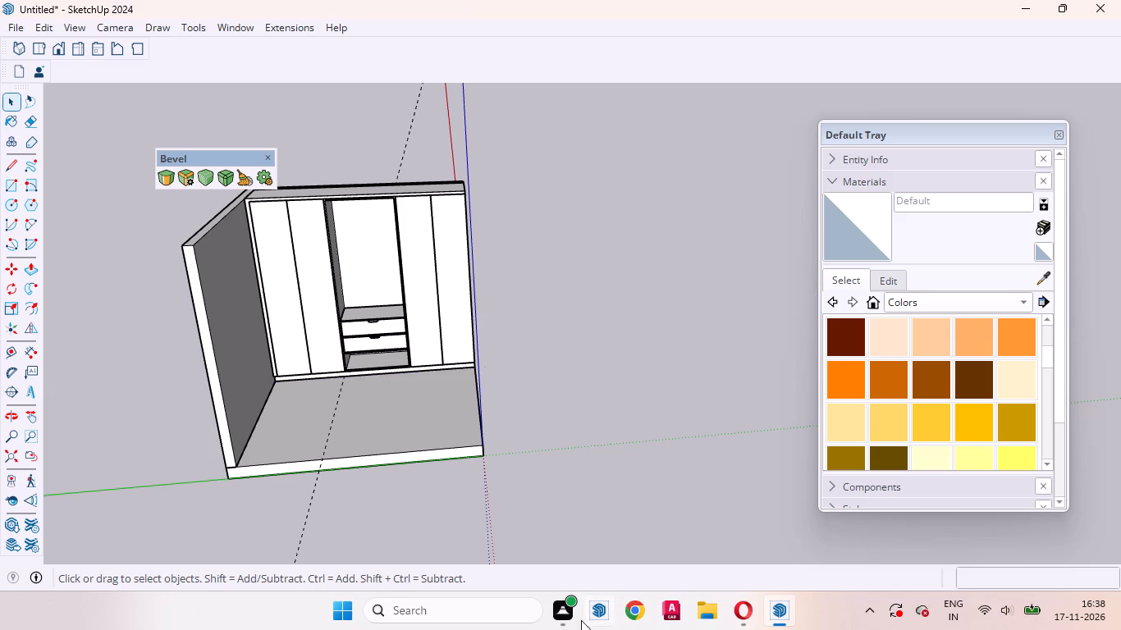
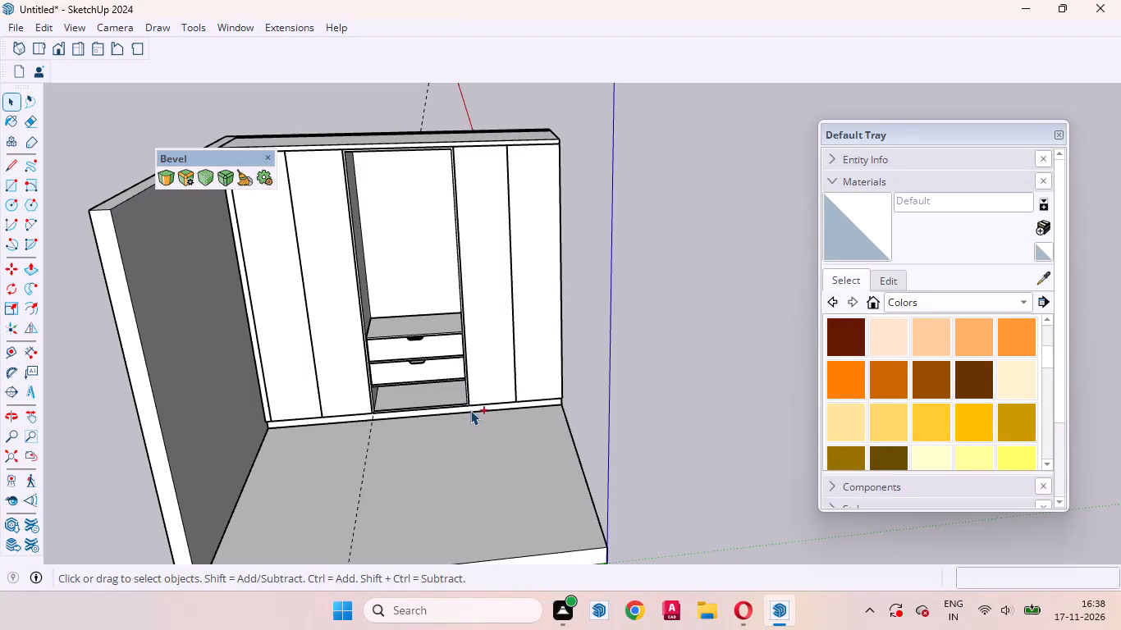
# Undo the last deletion to restore the lowest front panel's group and the horizontal guides.
pyautogui.hotkey('ctrl', 'z')
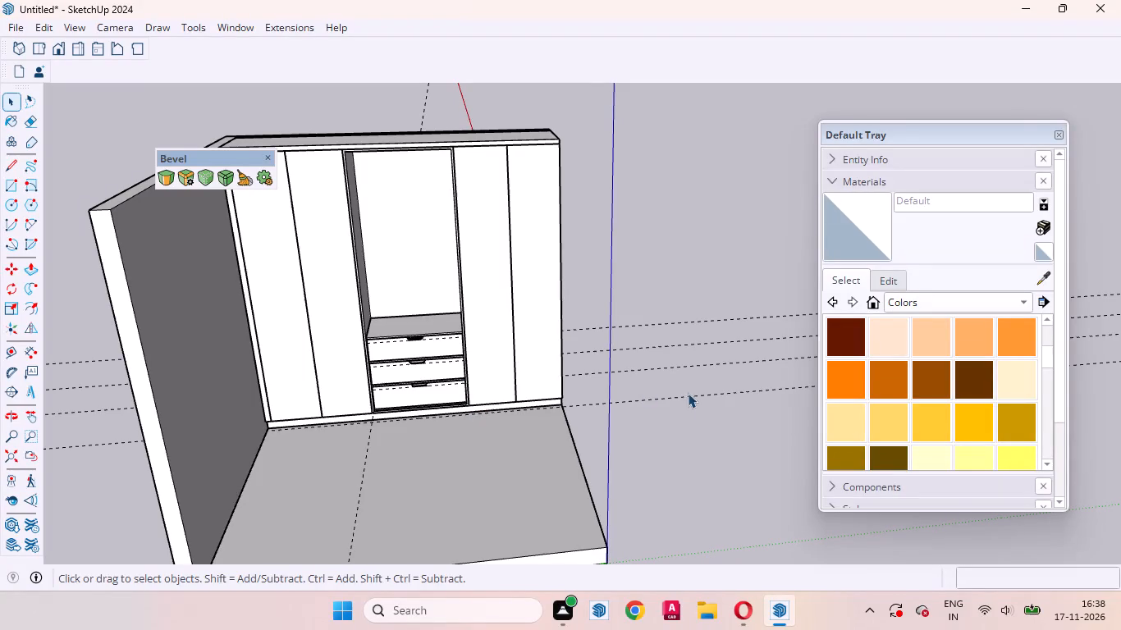
# Delete the guide inside the lowest front panel's group, and the remaining horizontal guides crossing the wardrobe without the panel.
pyautogui.doubleClick(427, 394)
pyautogui.moveTo(693, 413); pyautogui.dragTo(670, 381)
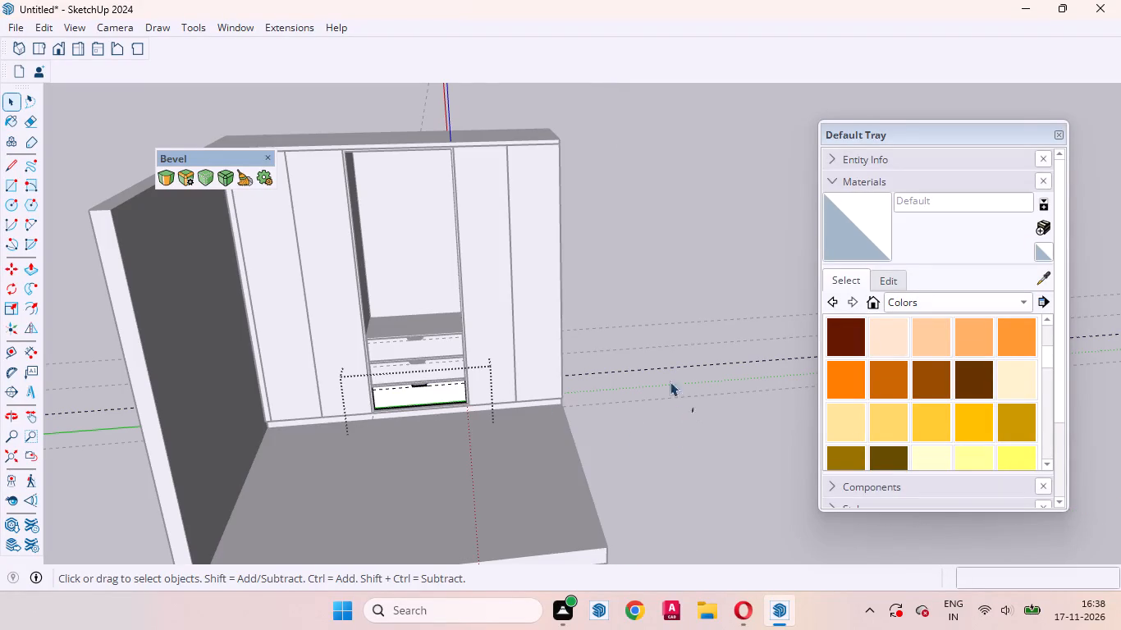
pyautogui.moveTo(670, 381); pyautogui.dragTo(629, 304)
pyautogui.press('Delete')
pyautogui.click(715, 468)
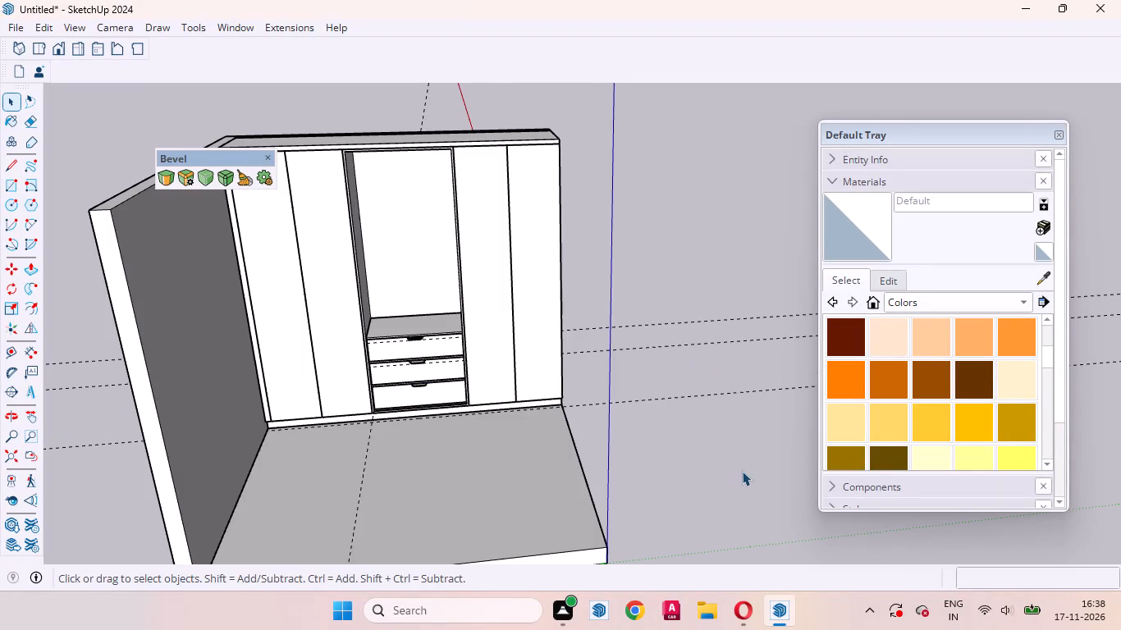
pyautogui.moveTo(742, 471); pyautogui.dragTo(634, 216)
pyautogui.press('Delete')
pyautogui.click(708, 397)
# Erase the remaining guide running across the room's floor to the wardrobe.
pyautogui.scroll(5, 404, 368)
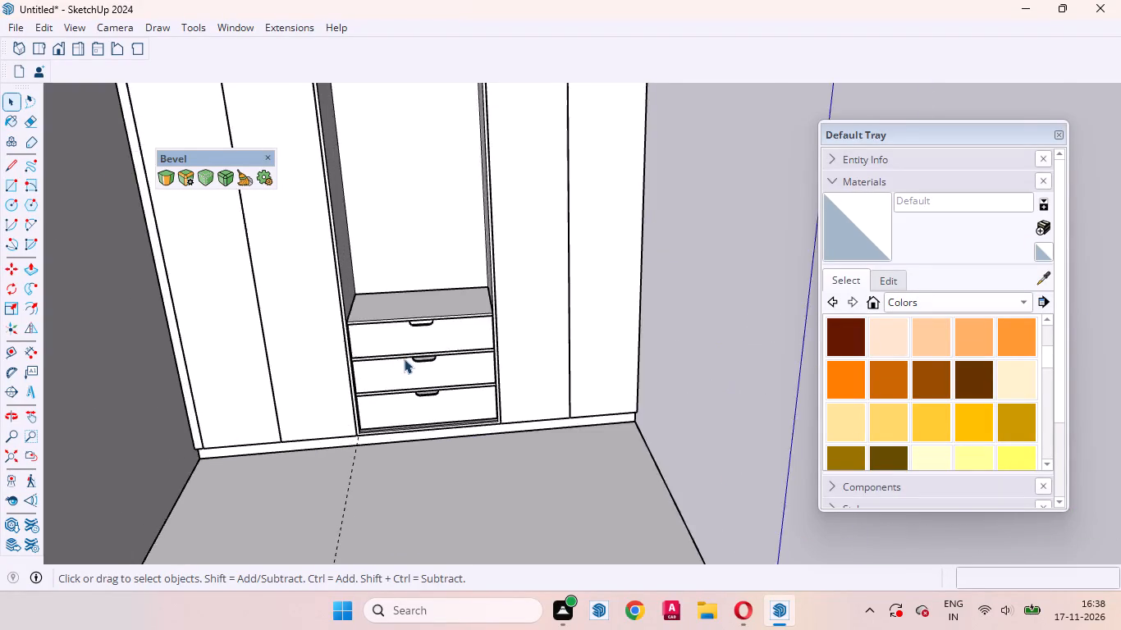
pyautogui.scroll(3, 404, 358)
pyautogui.moveTo(361, 358); pyautogui.dragTo(0, 407, button='middle')
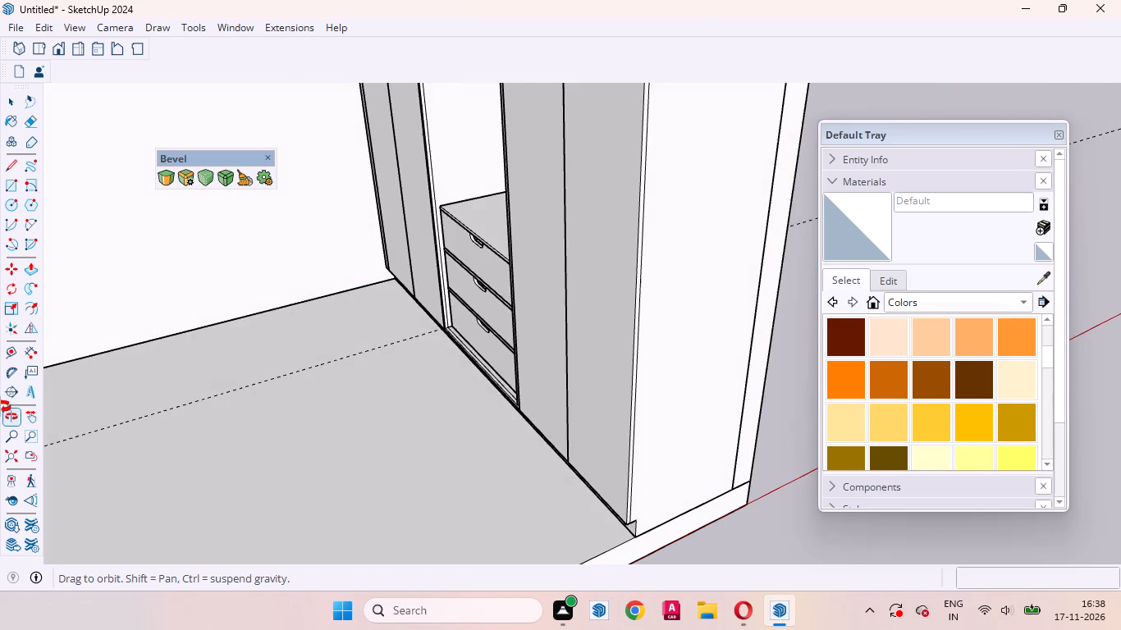
pyautogui.moveTo(0, 407); pyautogui.dragTo(7, 409, button='middle')
pyautogui.click(247, 381)
pyautogui.click(246, 386)
pyautogui.rightClick(246, 386)
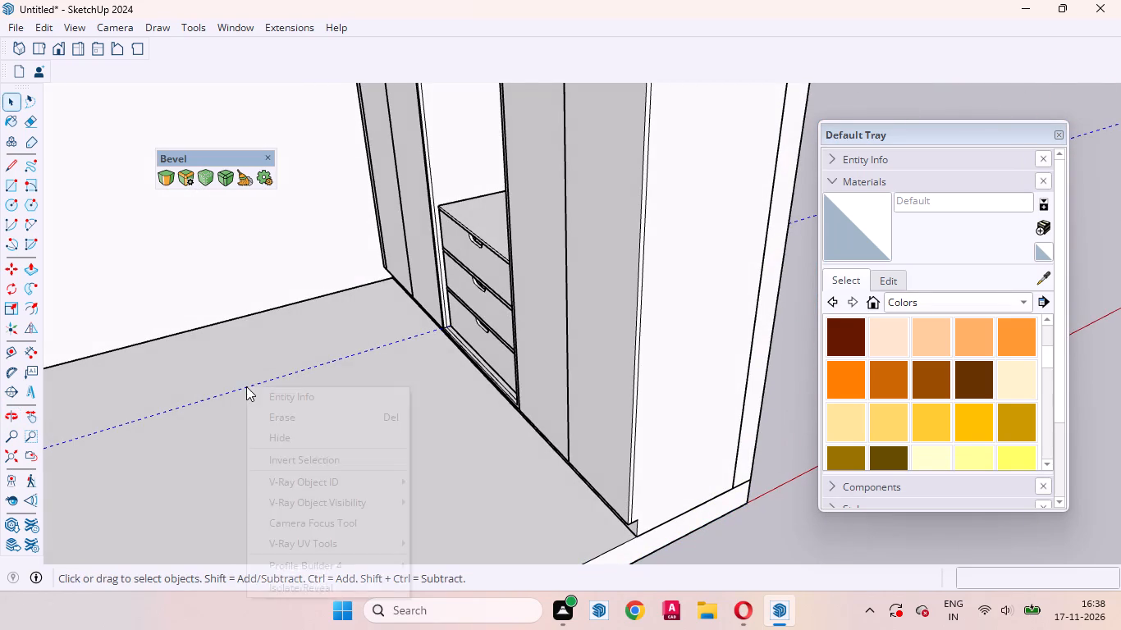
pyautogui.click(349, 417)
# Open the bottom panel's group below the drawer fronts and draw a line across the front strip of its top face.
pyautogui.scroll(-10, 460, 416)
pyautogui.moveTo(438, 426); pyautogui.dragTo(5, 271, button='middle')
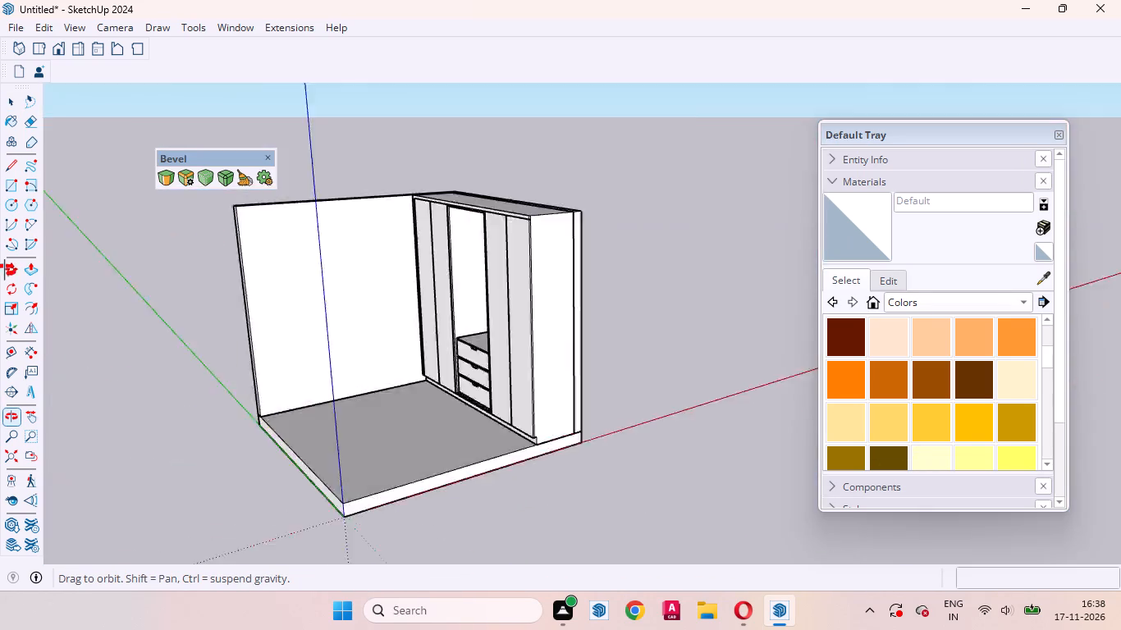
pyautogui.moveTo(5, 271); pyautogui.dragTo(702, 605, button='middle')
pyautogui.scroll(10, 490, 481)
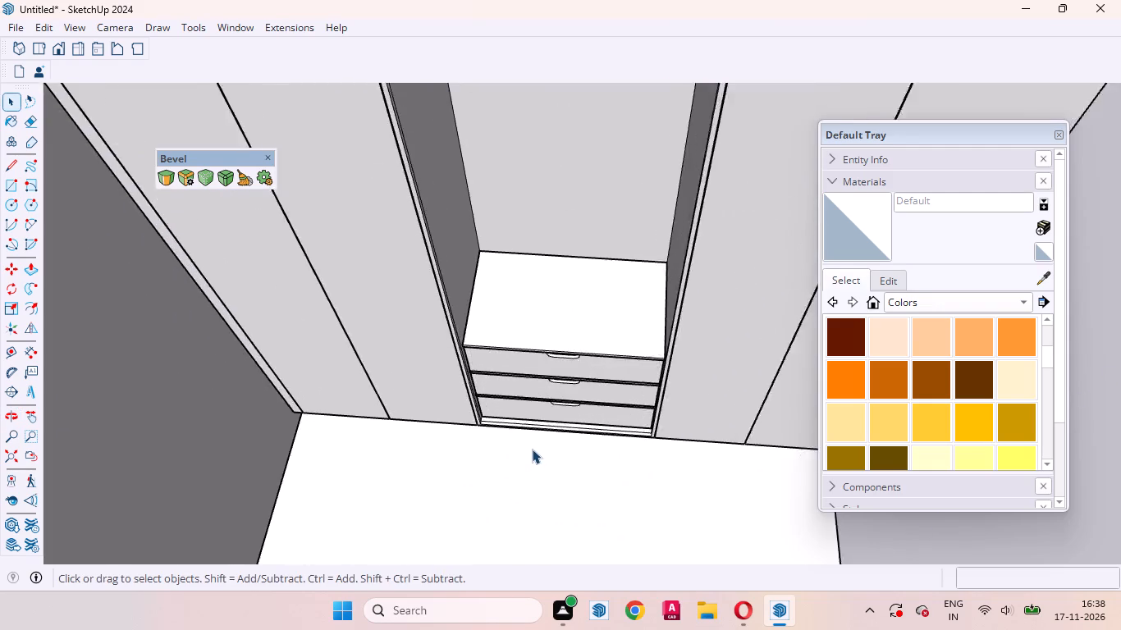
pyautogui.scroll(16, 532, 449)
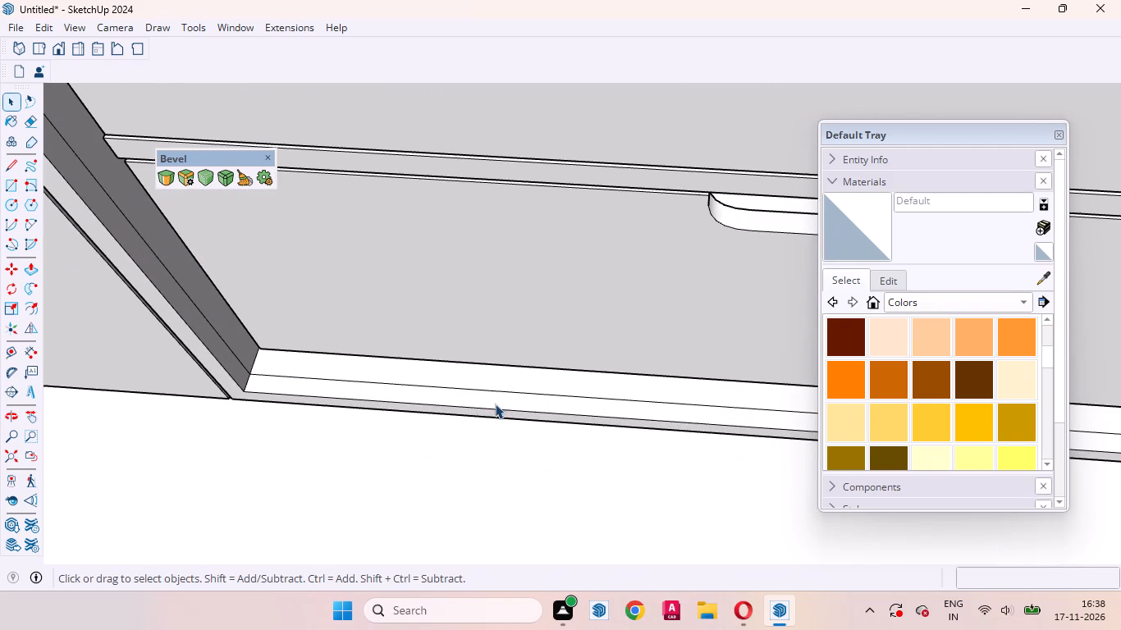
pyautogui.click(495, 403)
pyautogui.scroll(-6, 226, 372)
pyautogui.doubleClick(485, 395)
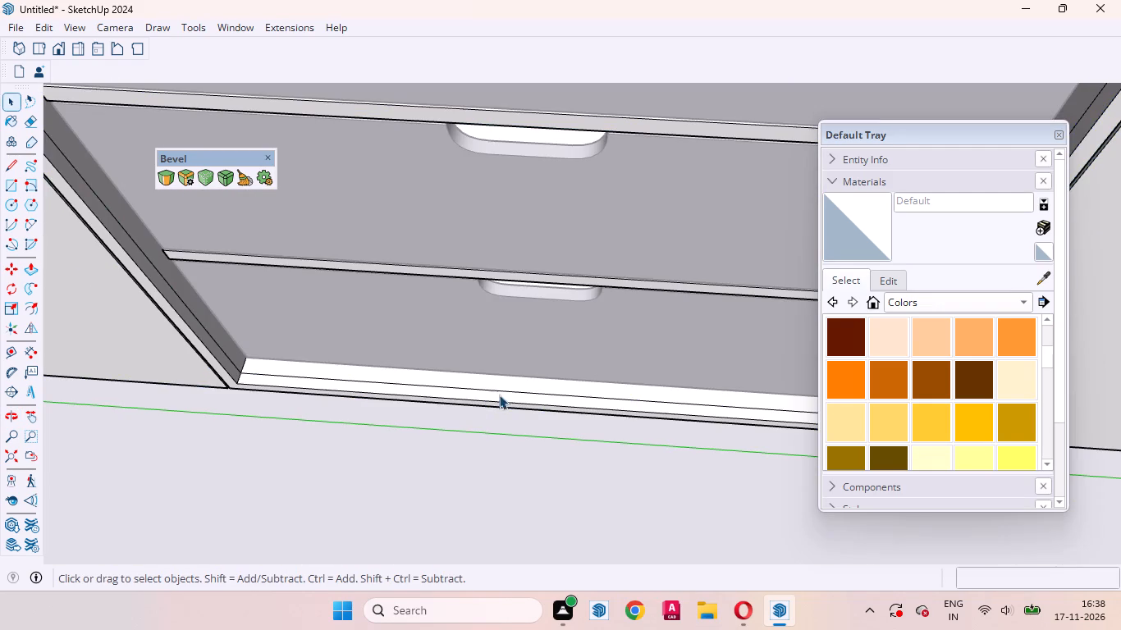
pyautogui.click(541, 399)
pyautogui.scroll(3, 548, 398)
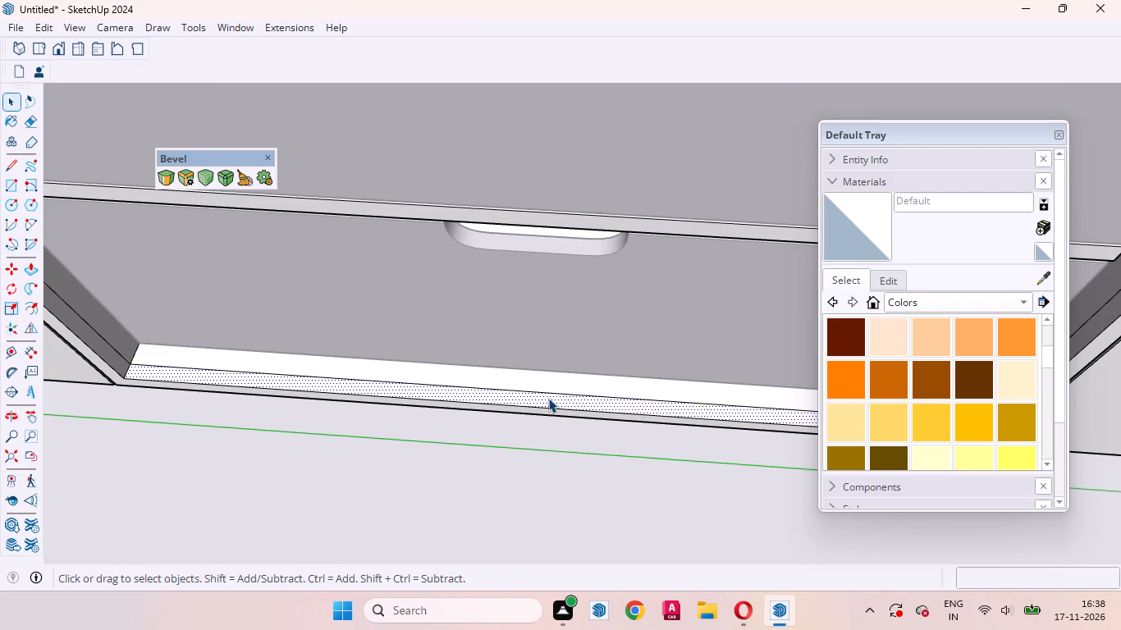
pyautogui.press('l')
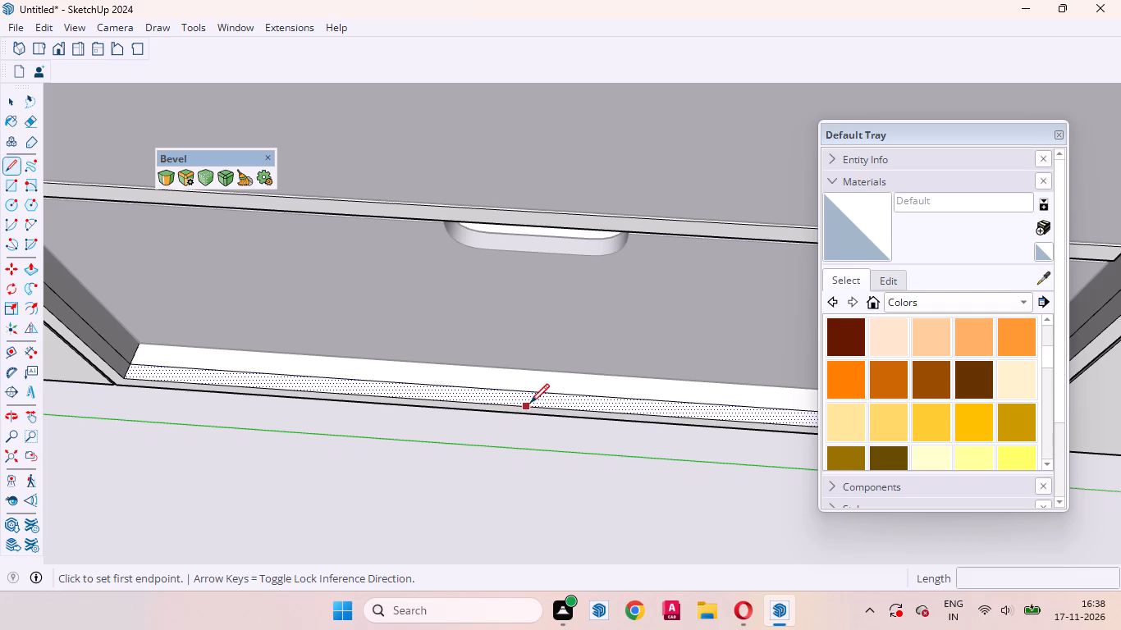
pyautogui.click(547, 406)
pyautogui.scroll(5, 548, 380)
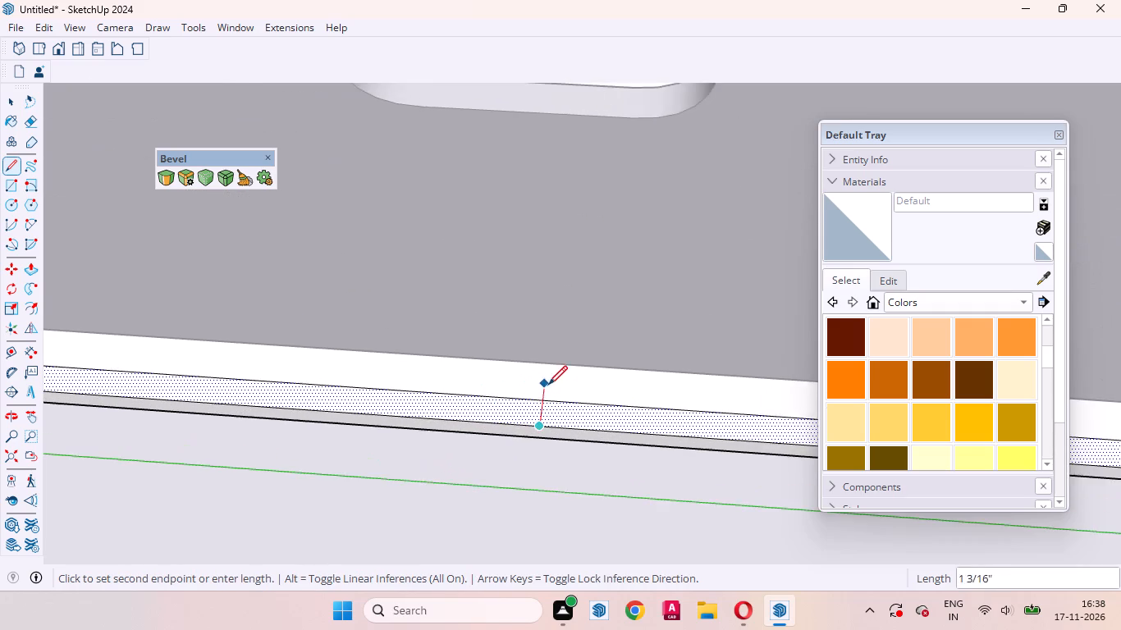
pyautogui.scroll(7, 548, 385)
pyautogui.click(538, 403)
pyautogui.press('space')
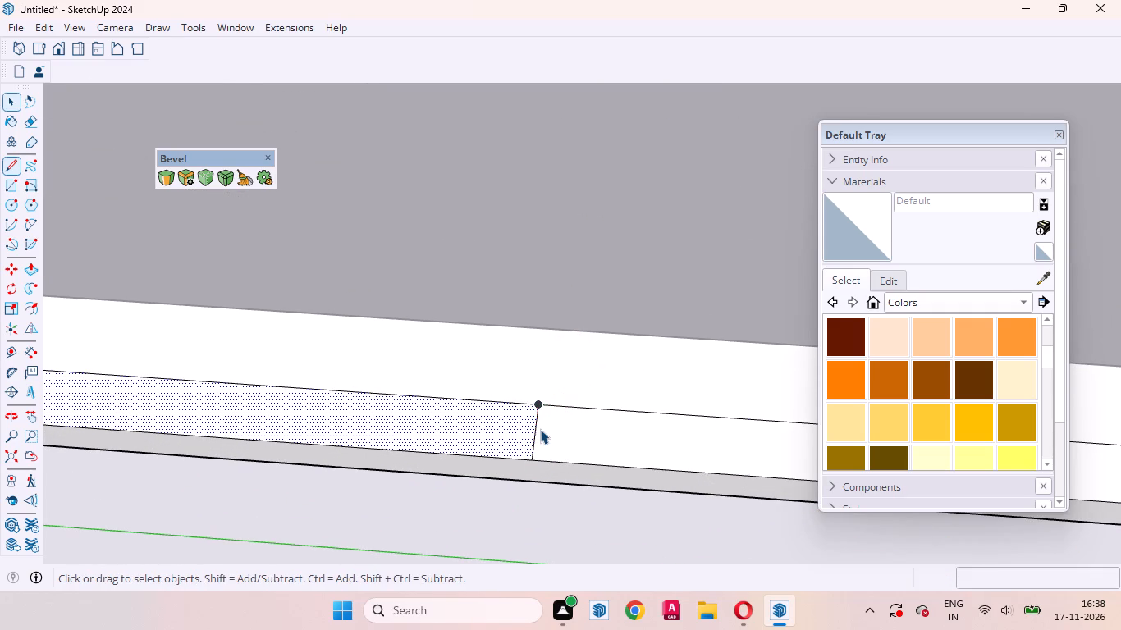
# Copy the short cross line 1.5 mm to one side, and copy the new line 3 mm back the opposite way.
pyautogui.click(537, 427)
pyautogui.press('m')
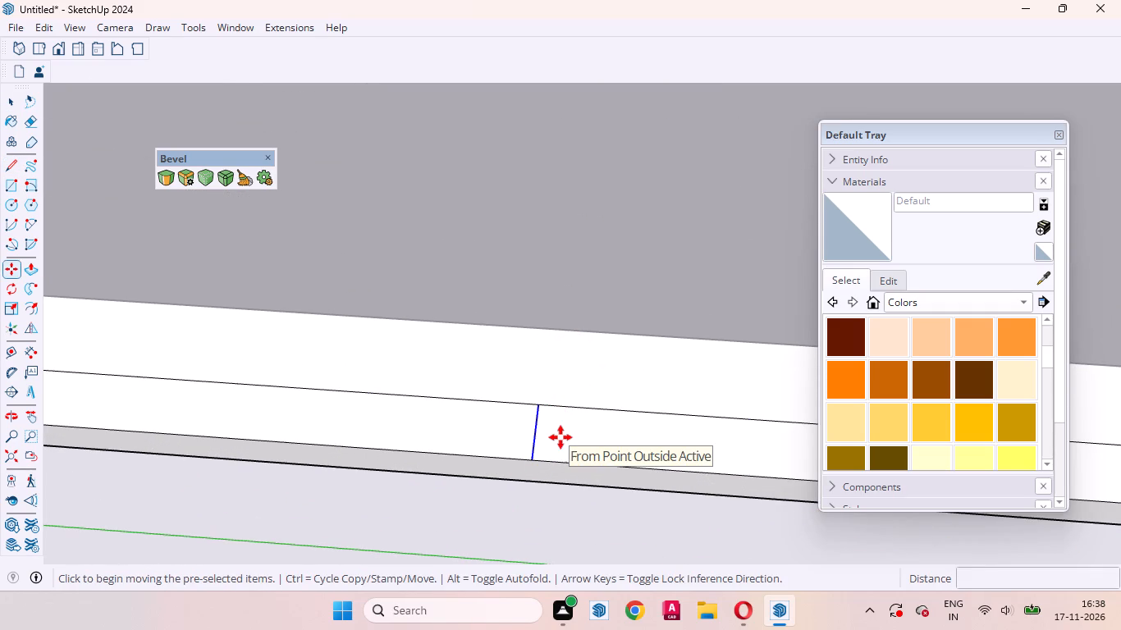
pyautogui.click(560, 437)
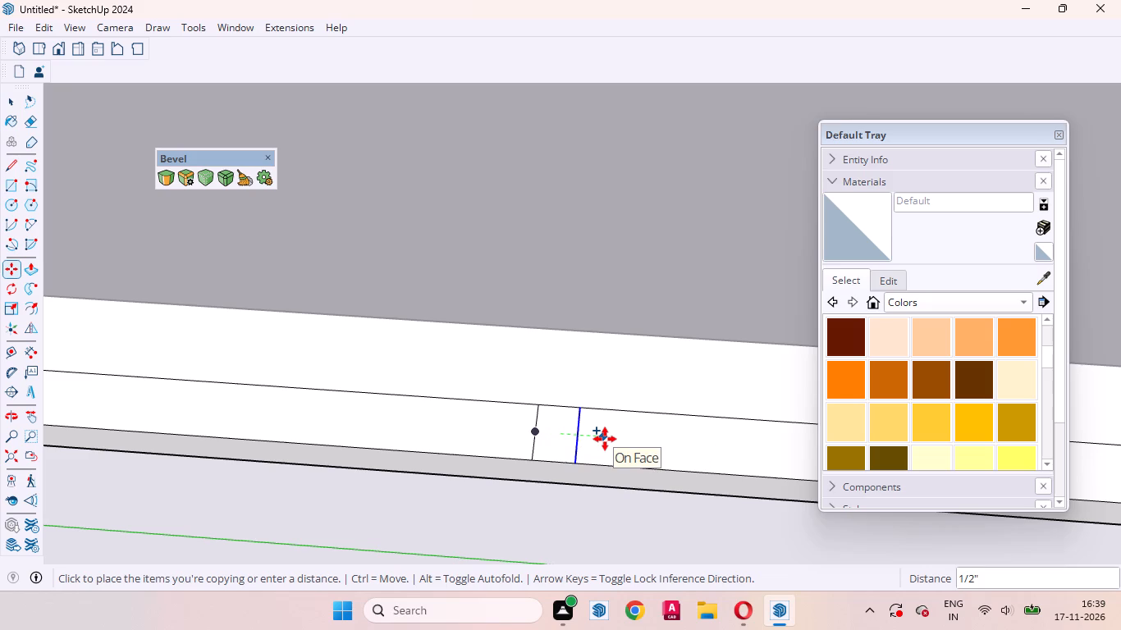
pyautogui.write('1.')
pyautogui.write('5mm')
pyautogui.press('Return')
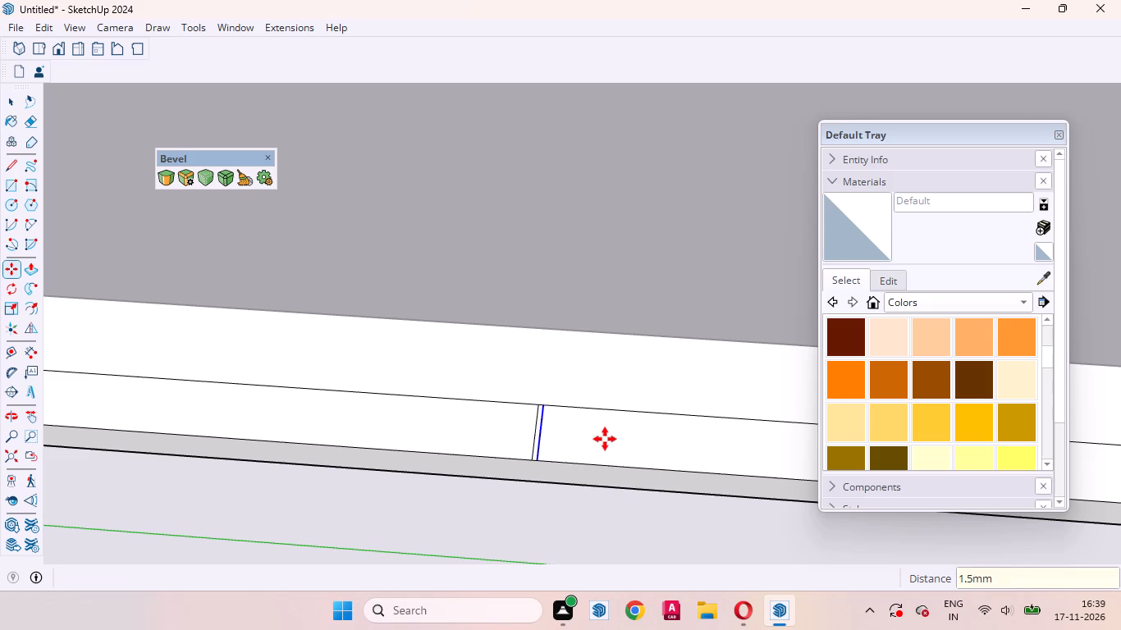
pyautogui.click(605, 439)
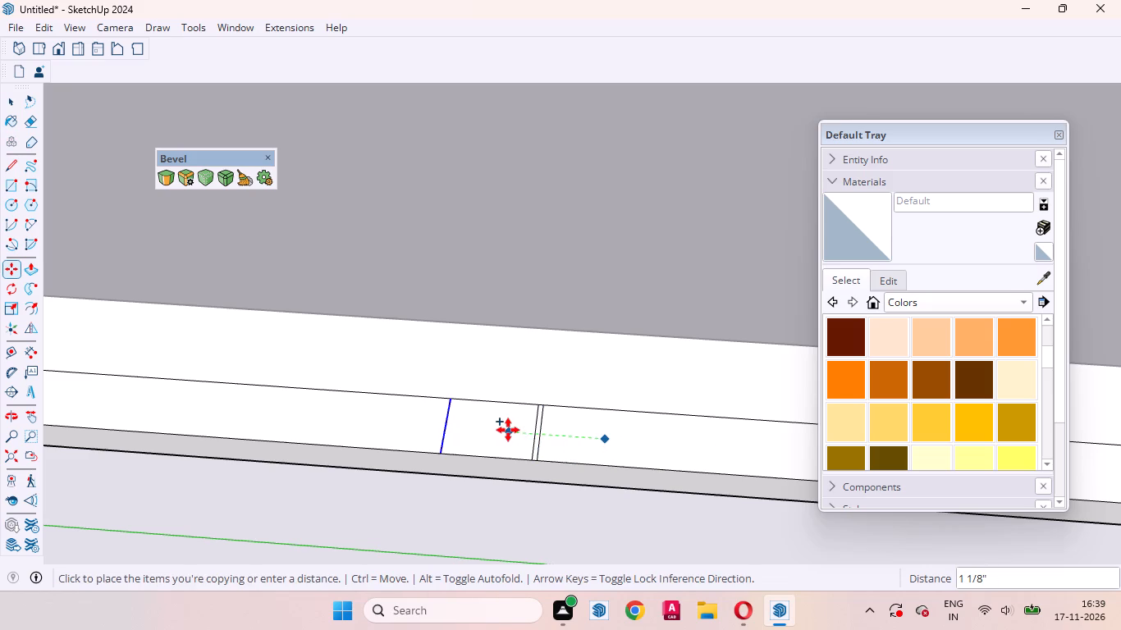
pyautogui.write('3mm')
pyautogui.press('Return')
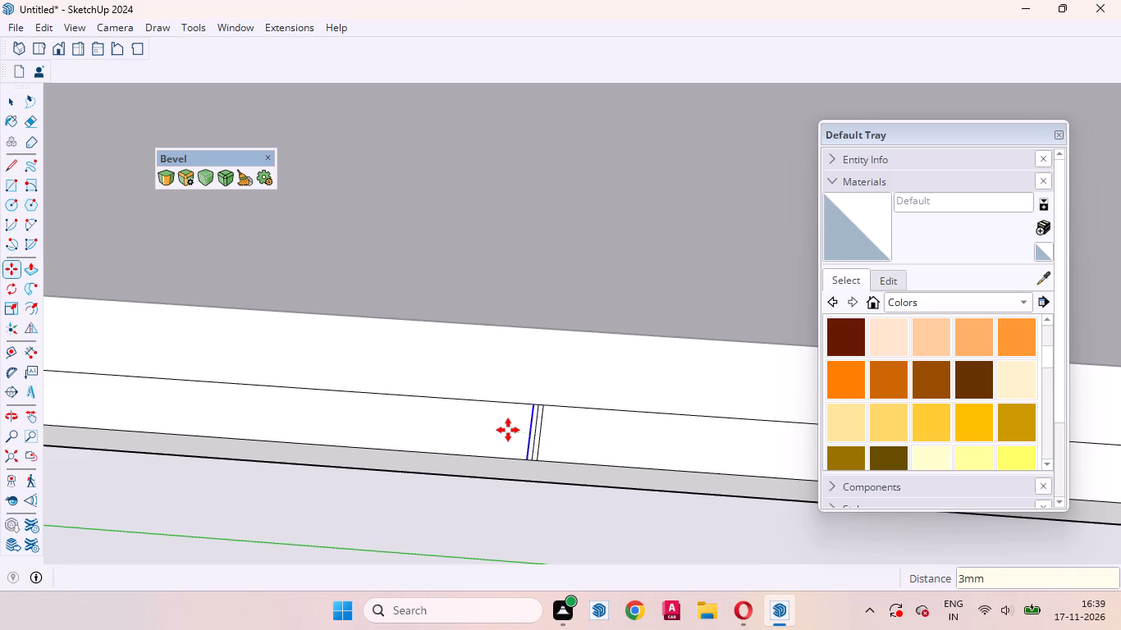
# Delete the original middle line between the two copies.
pyautogui.press('space')
pyautogui.scroll(8, 510, 436)
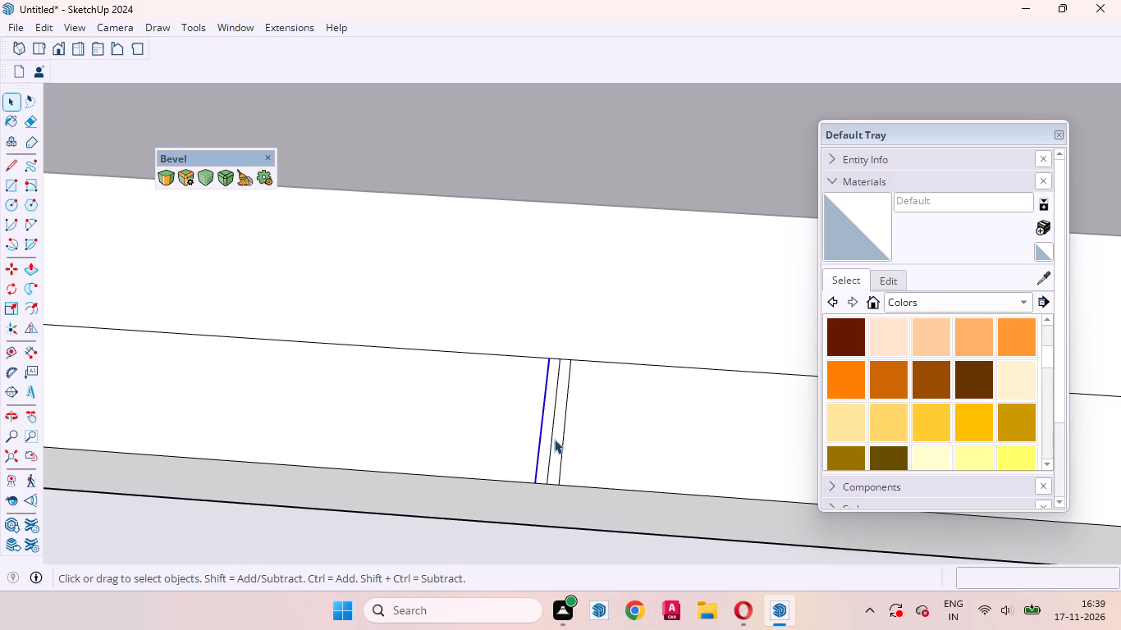
pyautogui.click(551, 436)
pyautogui.press('Delete')
# Push the narrow strip between the two lines down through the panel's thickness, about 11/16".
pyautogui.click(550, 435)
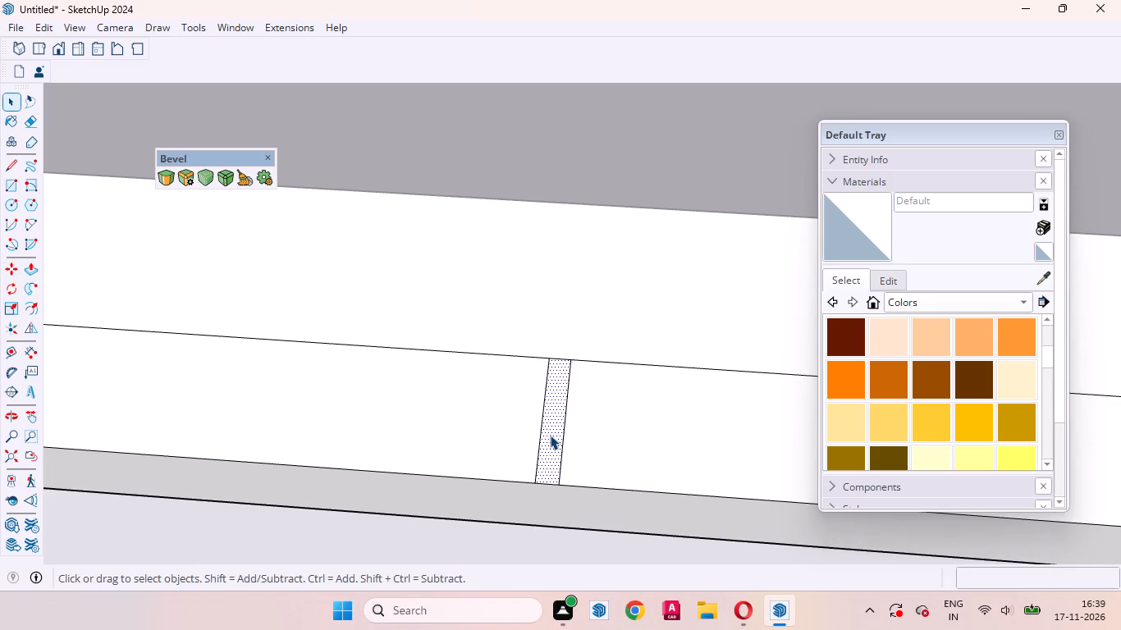
pyautogui.write('0p')
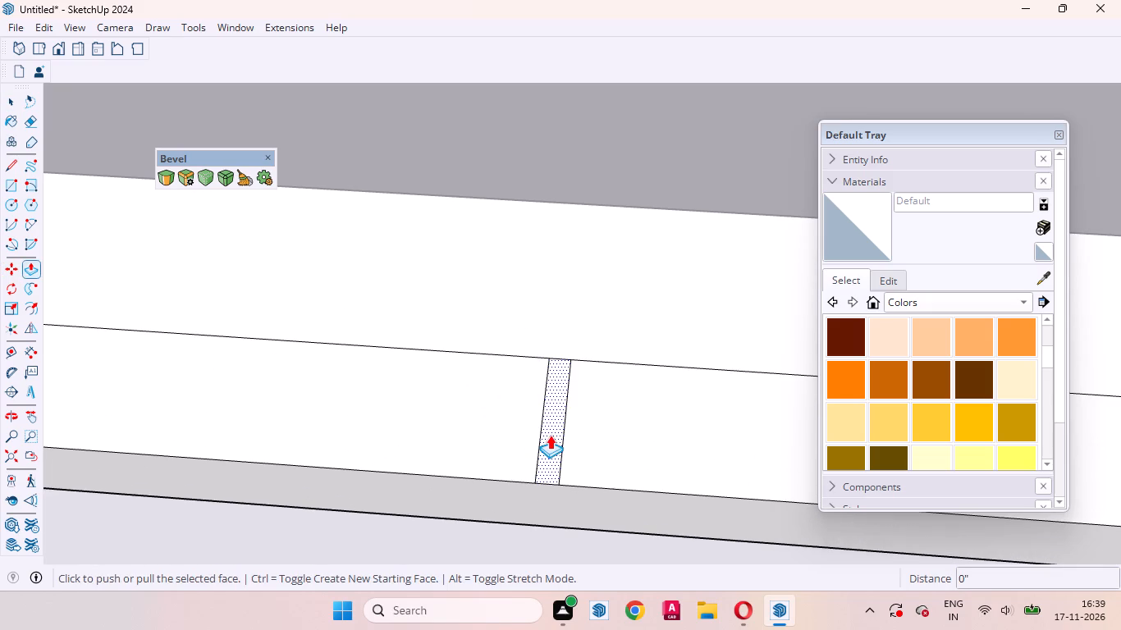
pyautogui.click(550, 435)
pyautogui.scroll(-2, 541, 445)
pyautogui.moveTo(540, 492); pyautogui.dragTo(567, 358, button='middle')
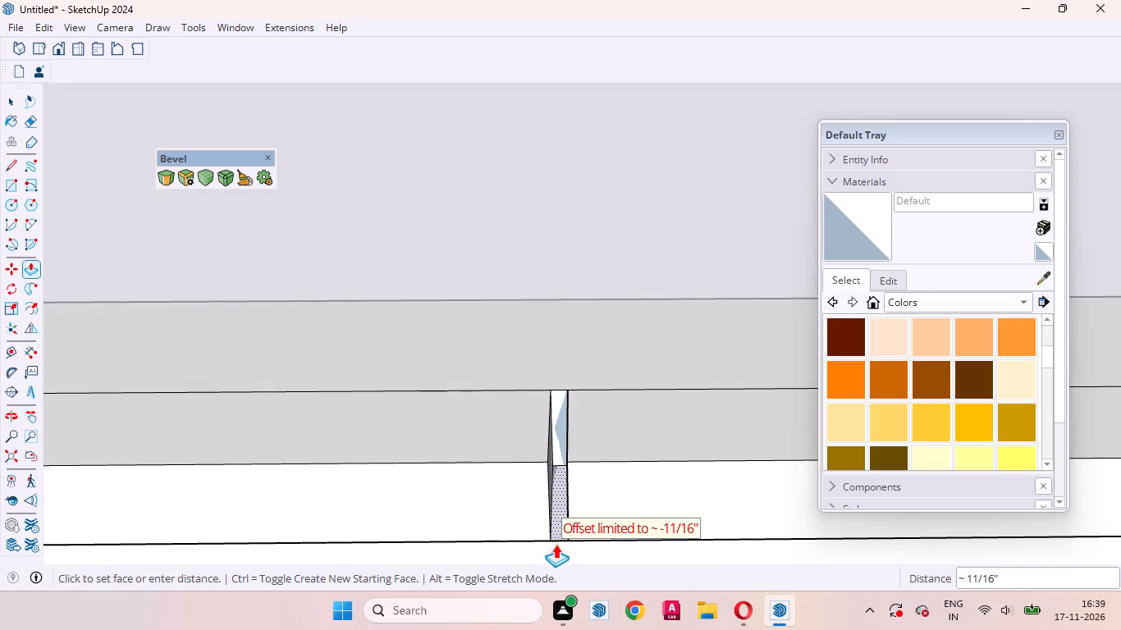
pyautogui.click(556, 544)
# Erase the leftover edge closing the narrow notch on the panel's underside.
pyautogui.press('space')
pyautogui.scroll(-8, 515, 411)
pyautogui.moveTo(513, 450); pyautogui.dragTo(509, 366, button='middle')
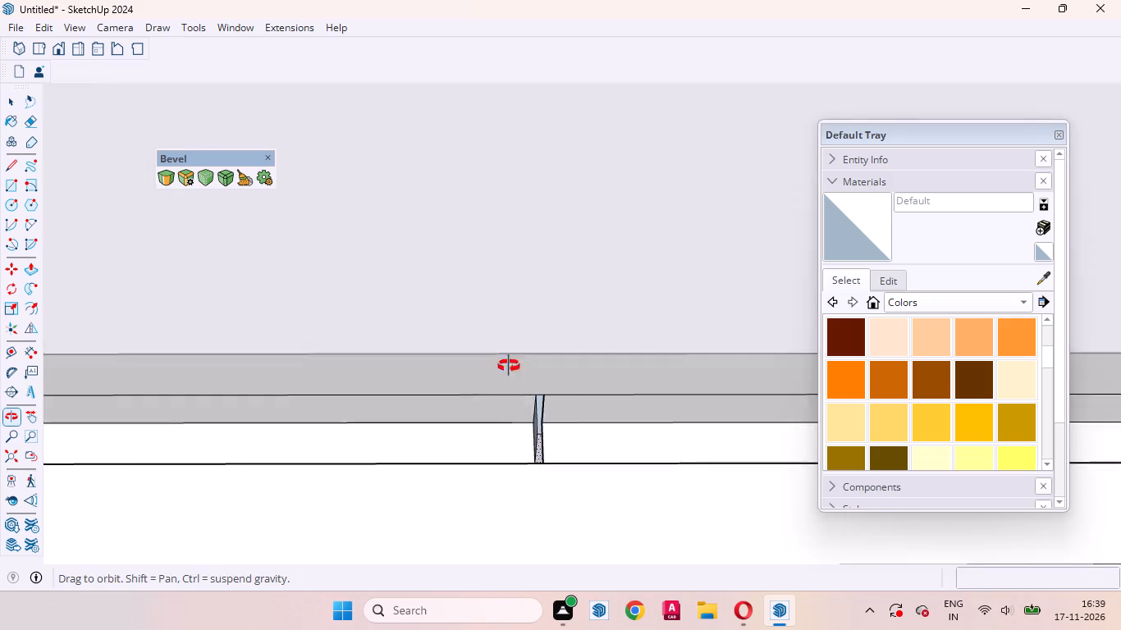
pyautogui.moveTo(509, 366); pyautogui.dragTo(487, 176, button='middle')
pyautogui.scroll(5, 527, 426)
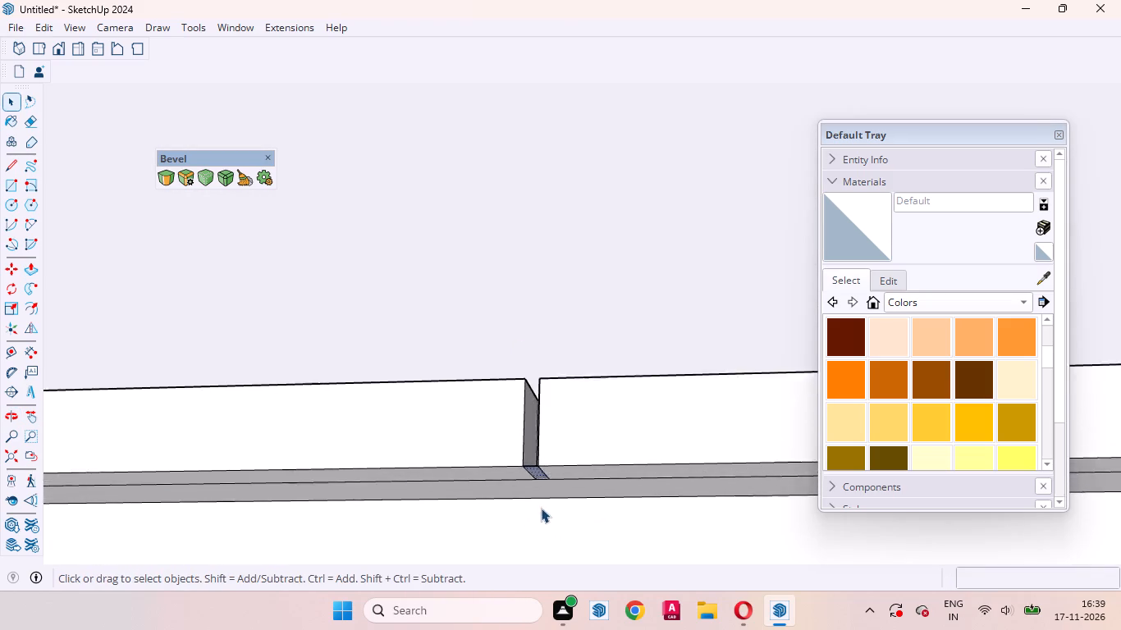
pyautogui.scroll(5, 541, 508)
pyautogui.click(525, 453)
pyautogui.rightClick(525, 453)
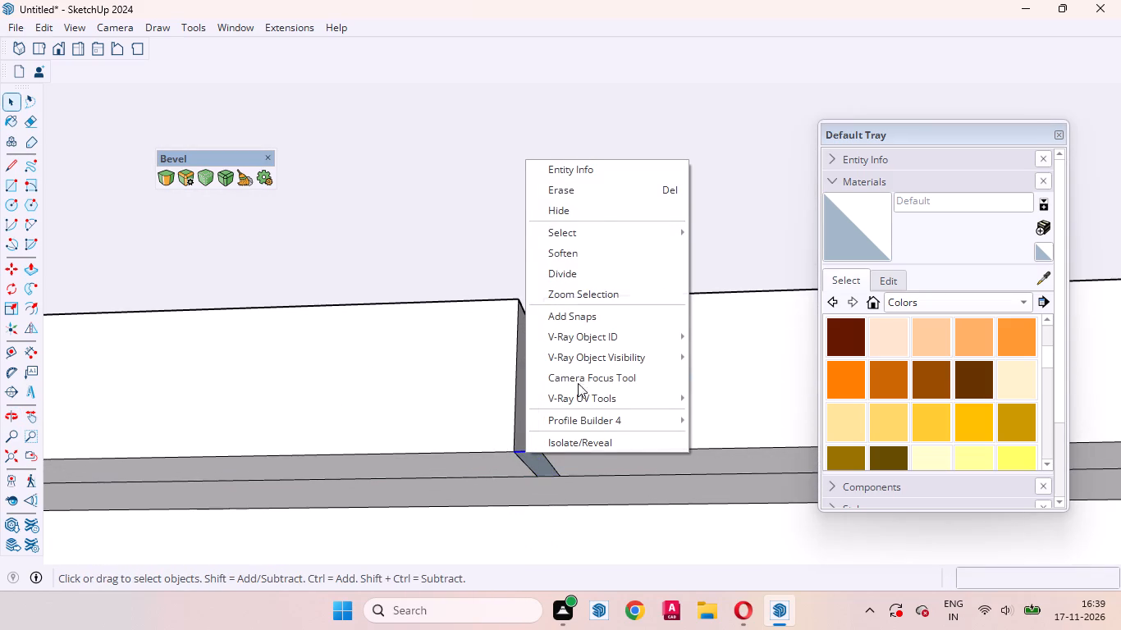
pyautogui.click(568, 191)
# Reverse the blue face at the inner end of the narrow notch.
pyautogui.moveTo(524, 350); pyautogui.dragTo(597, 485, button='middle')
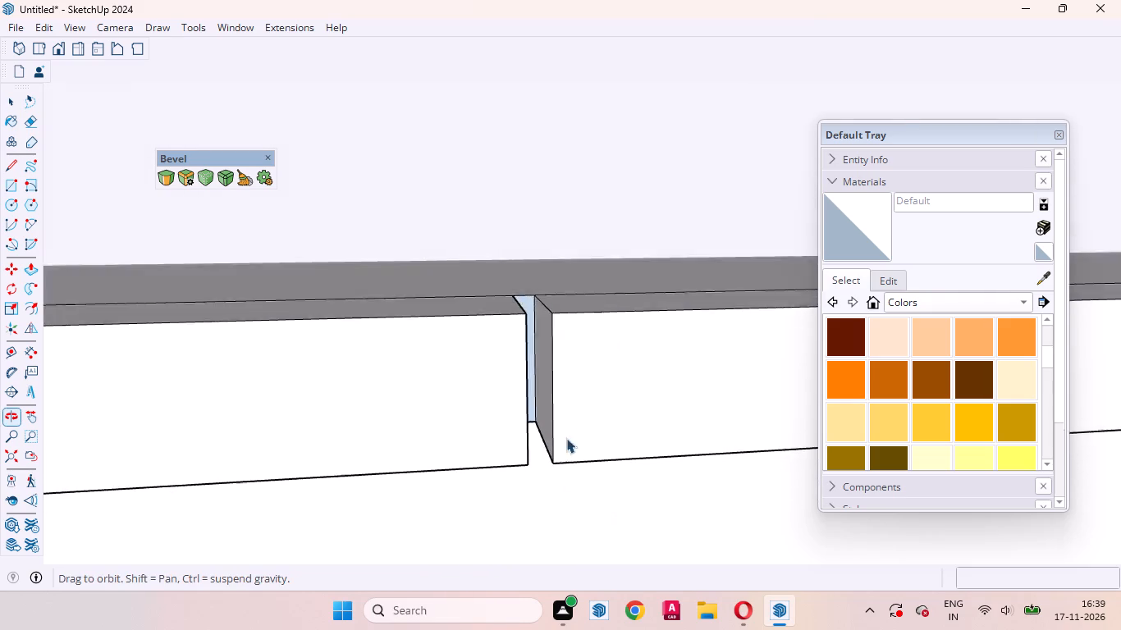
pyautogui.scroll(8, 546, 326)
pyautogui.moveTo(521, 331); pyautogui.dragTo(486, 322, button='middle')
pyautogui.click(495, 326)
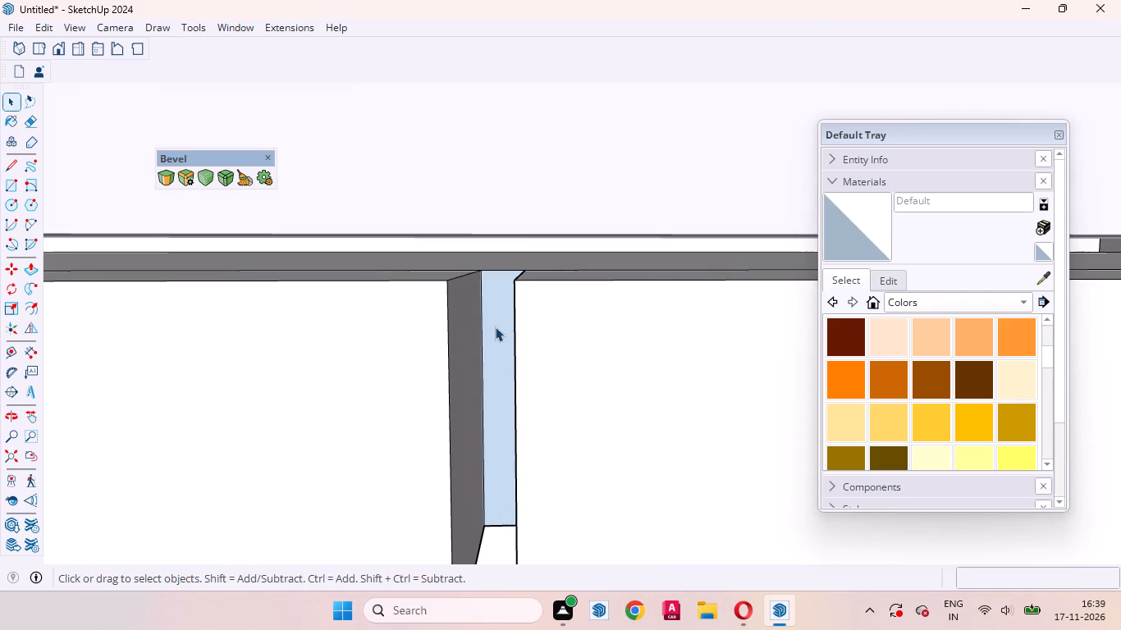
pyautogui.rightClick(495, 326)
pyautogui.click(550, 171)
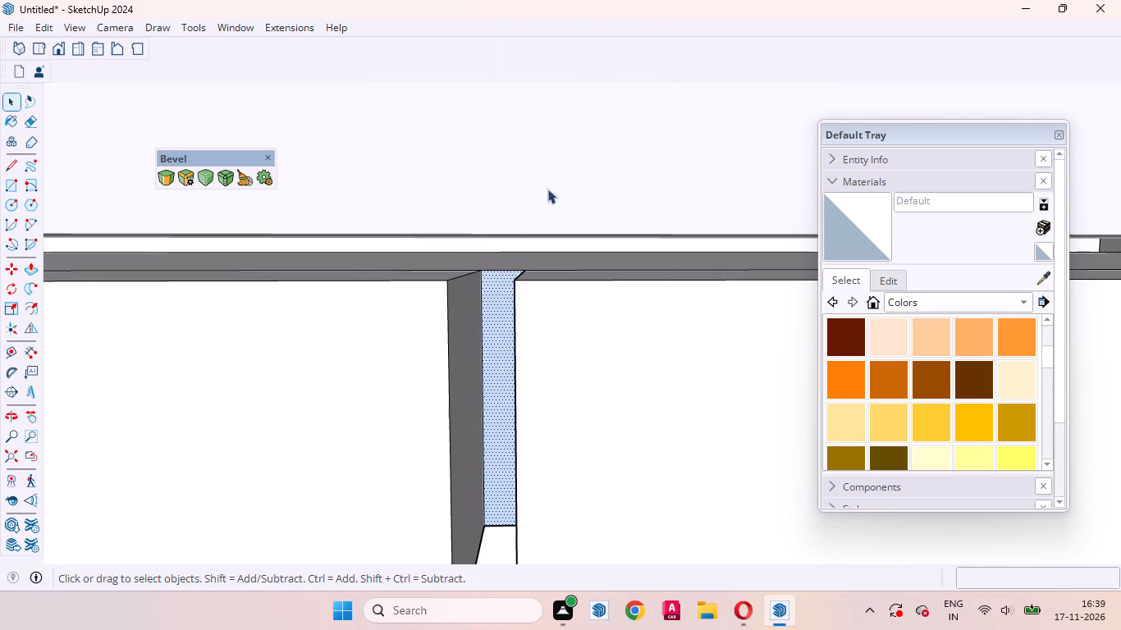
# Copy one side edge of the narrow notch 18 mm outward along the bottom rail.
pyautogui.moveTo(495, 272); pyautogui.dragTo(521, 431, button='middle')
pyautogui.scroll(-12, 479, 349)
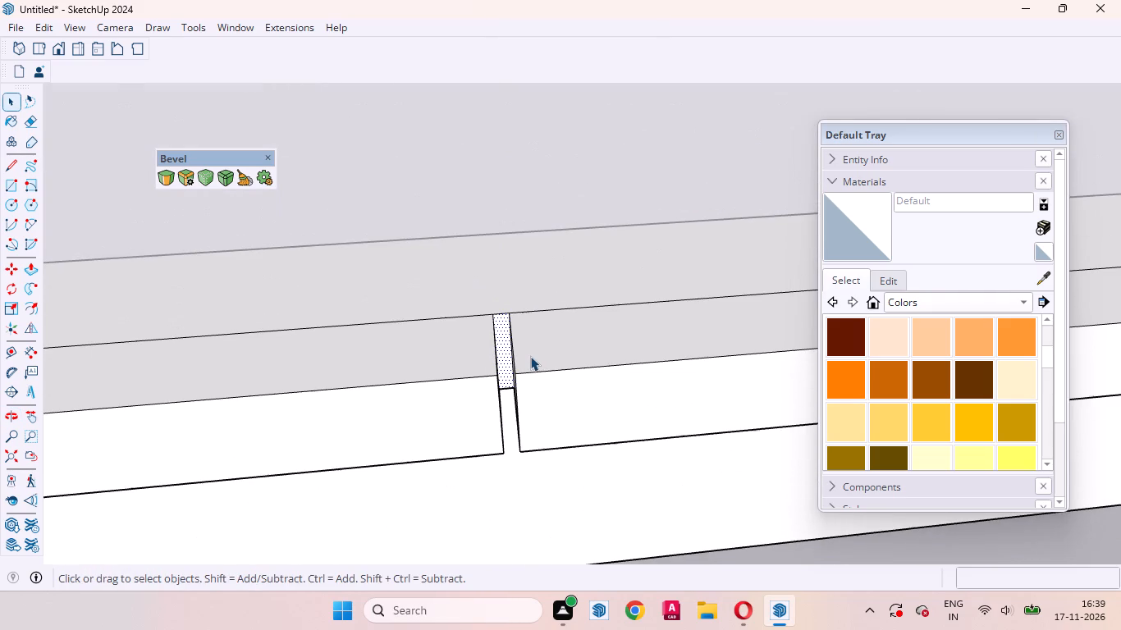
pyautogui.scroll(-17, 533, 337)
pyautogui.scroll(1, 532, 390)
pyautogui.scroll(-4, 532, 390)
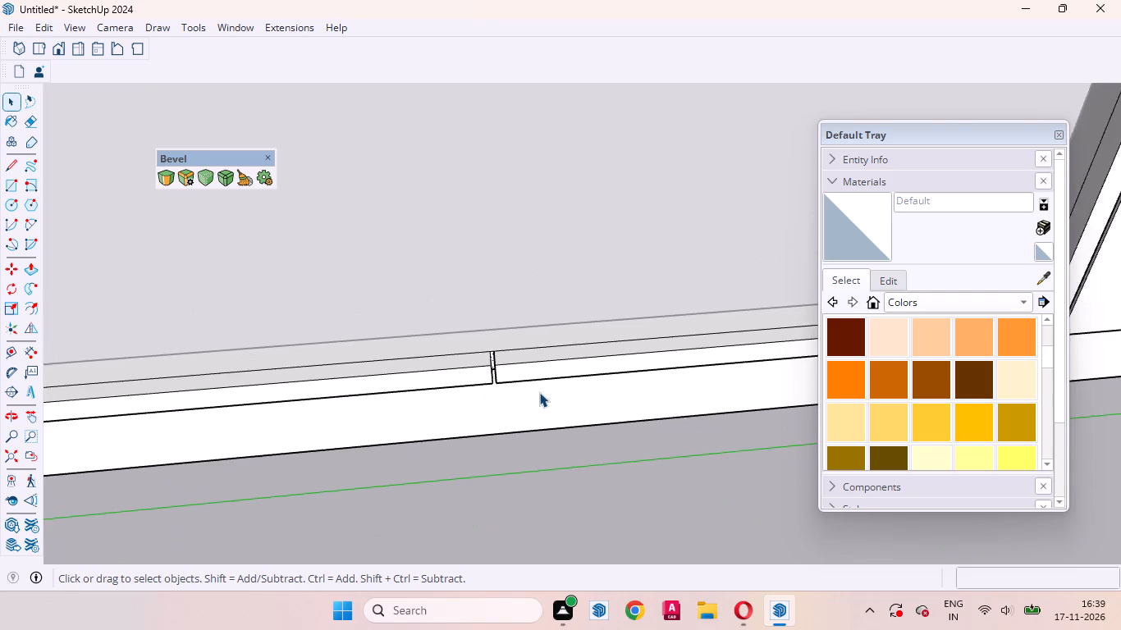
pyautogui.scroll(-6, 539, 392)
pyautogui.moveTo(566, 450); pyautogui.dragTo(538, 553, button='middle')
pyautogui.scroll(13, 535, 415)
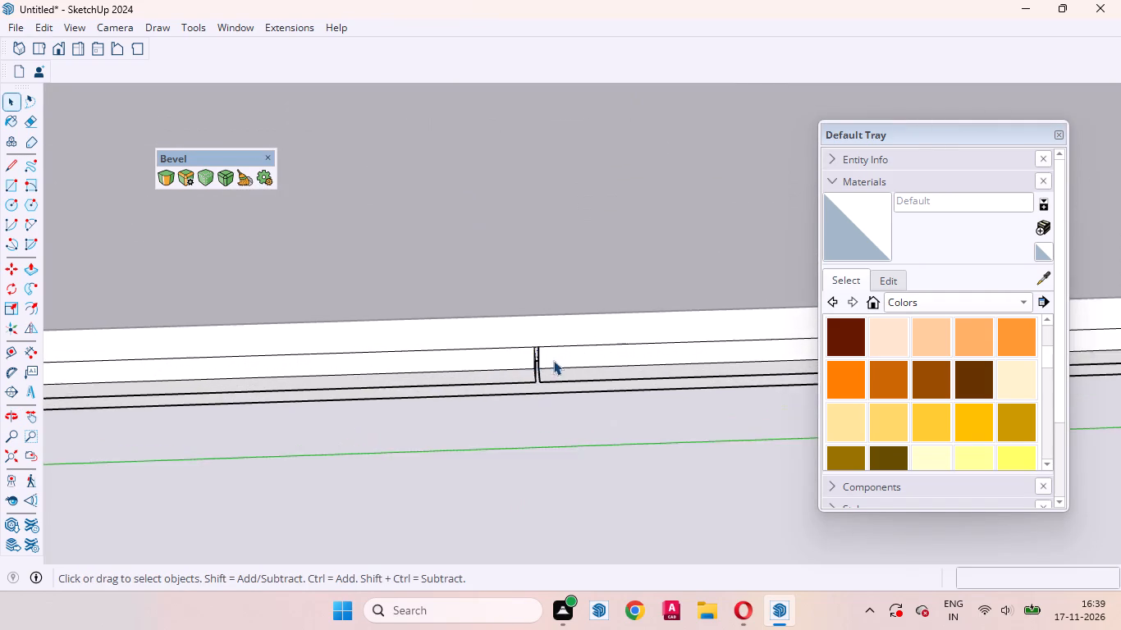
pyautogui.scroll(11, 553, 360)
pyautogui.moveTo(521, 403); pyautogui.dragTo(524, 441, button='middle')
pyautogui.click(526, 410)
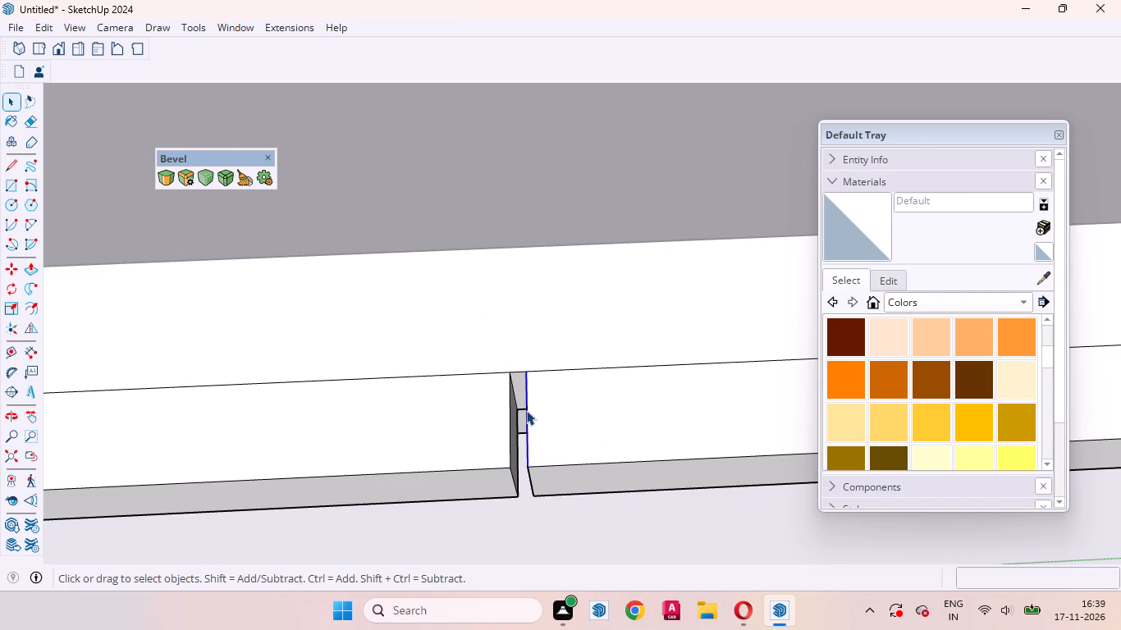
pyautogui.press('m')
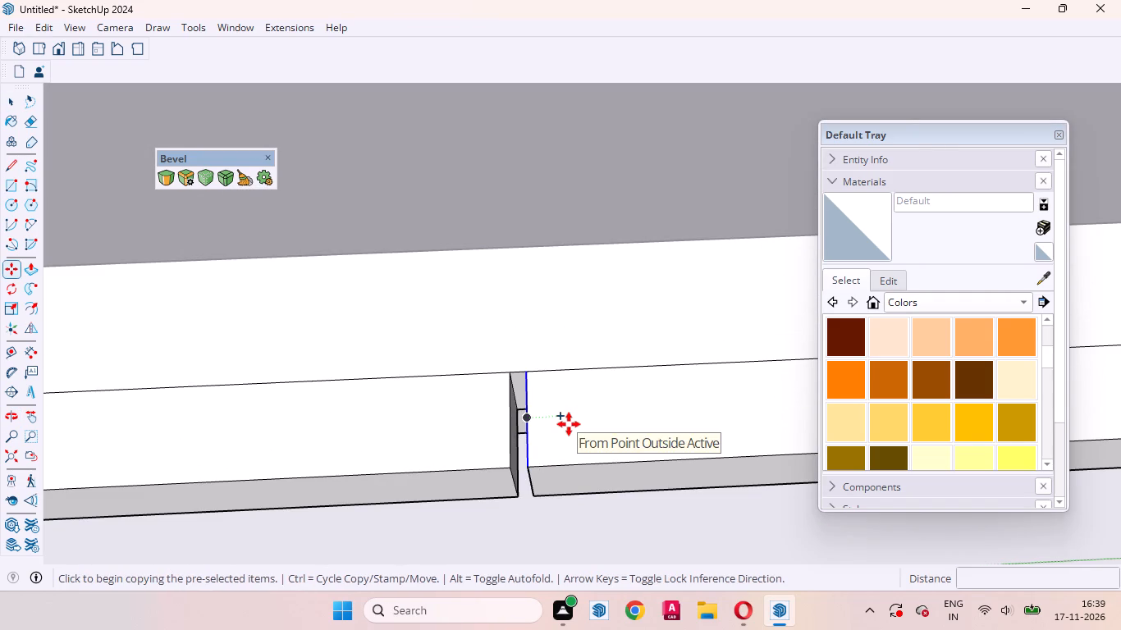
pyautogui.click(568, 424)
pyautogui.write('18mm')
pyautogui.press('Return')
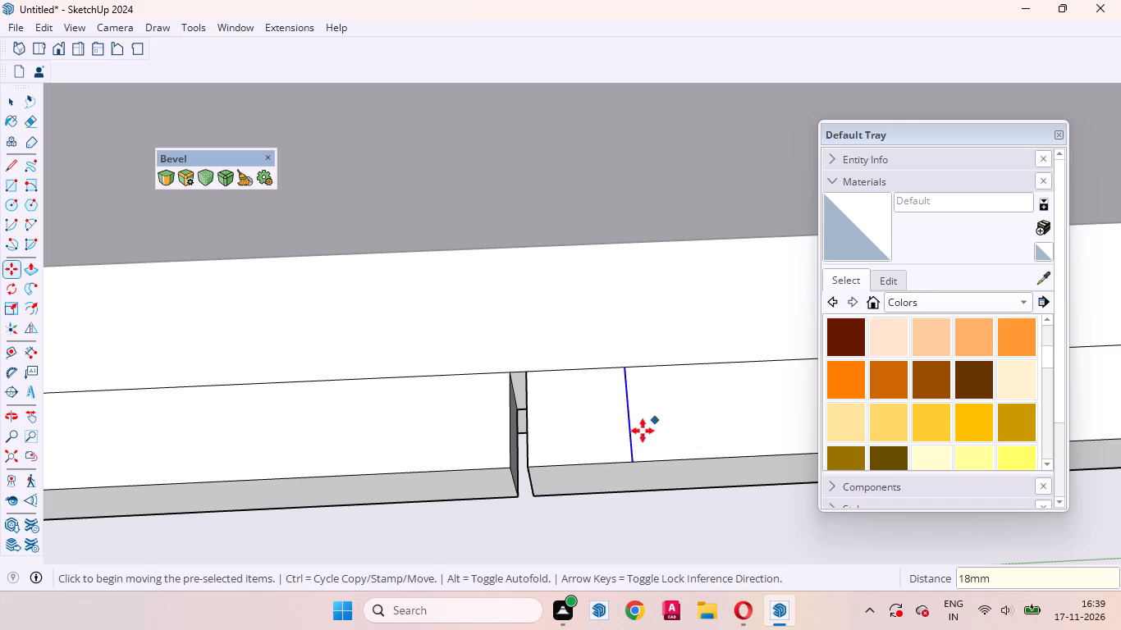
pyautogui.press('space')
pyautogui.click(582, 429)
# Copy the notch's opposite side edge 18 mm outward in the other direction.
pyautogui.click(509, 423)
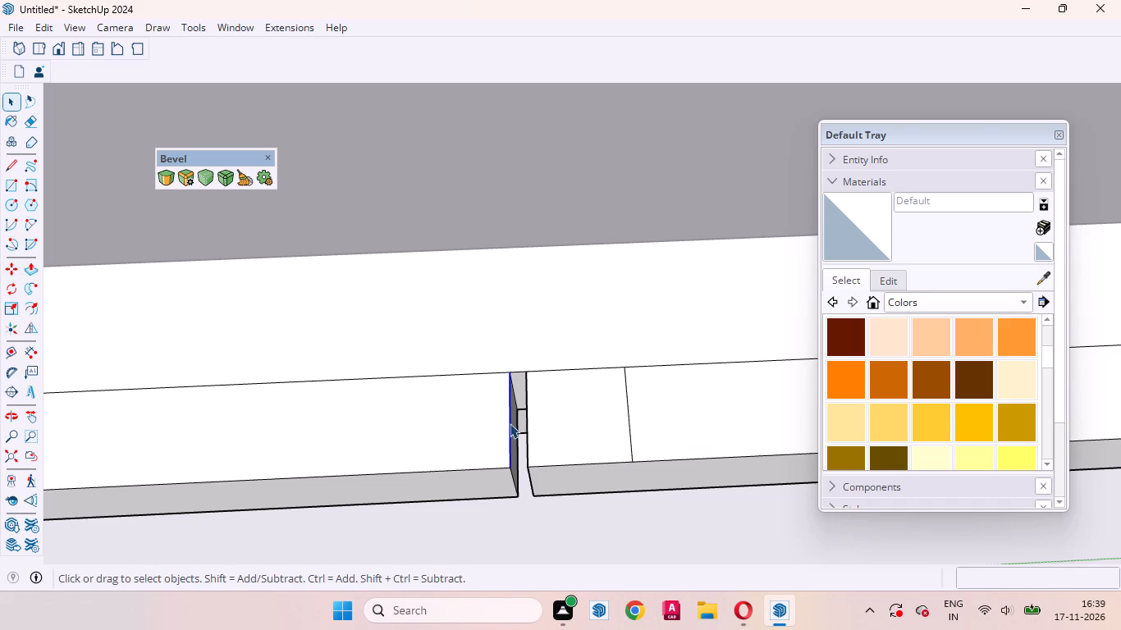
pyautogui.press('m')
pyautogui.click(510, 423)
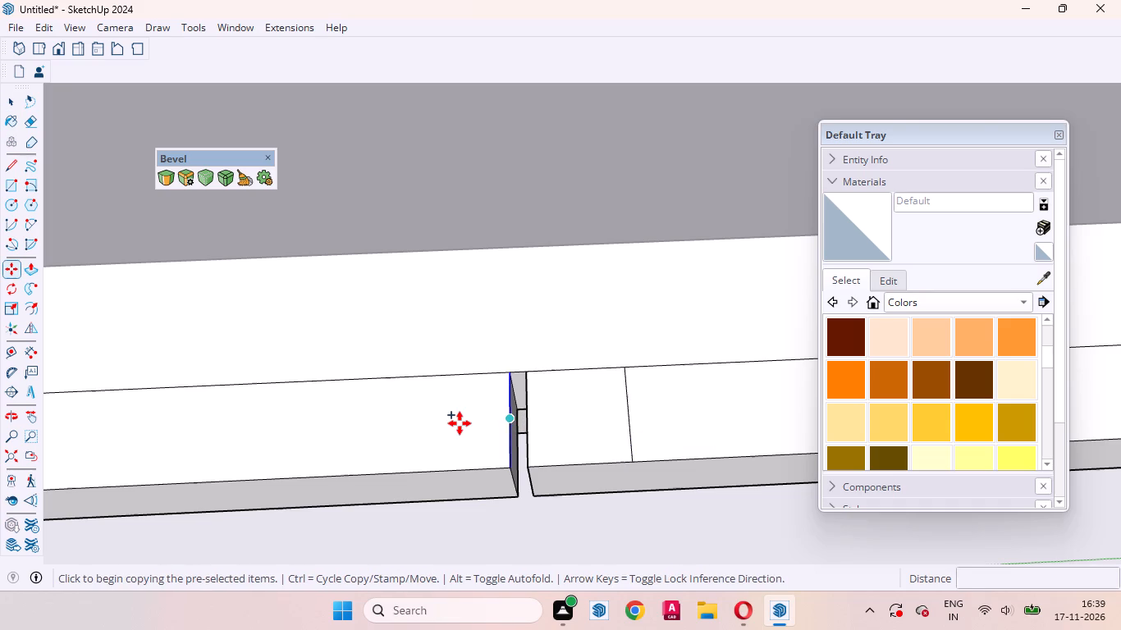
pyautogui.write('18mm')
pyautogui.press('Return')
pyautogui.press('space')
pyautogui.click(460, 431)
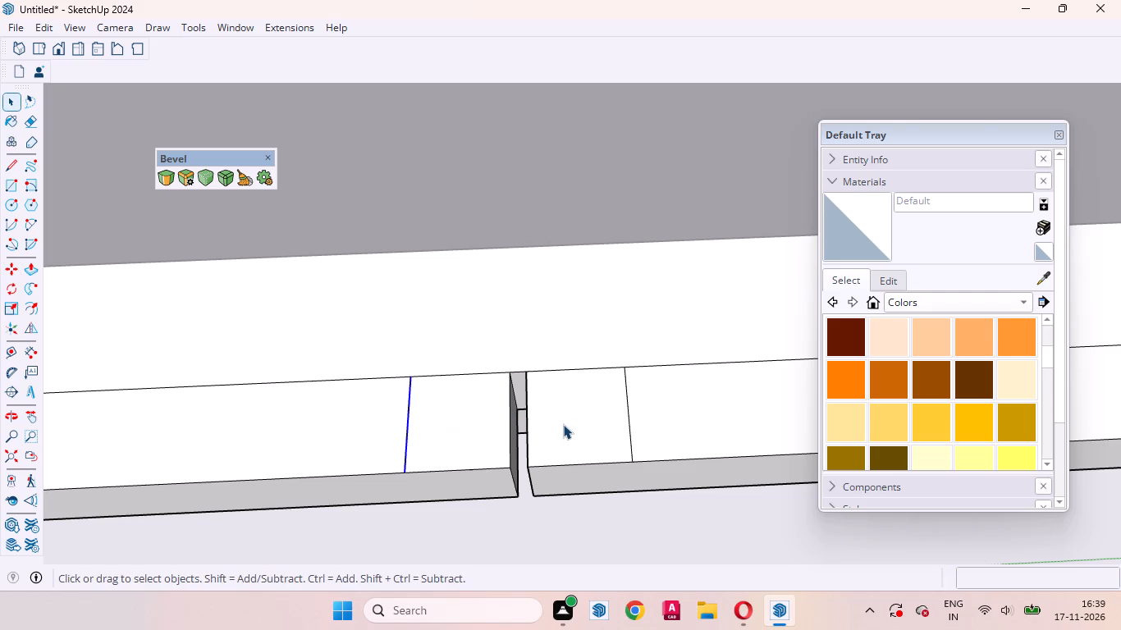
# Push/Pull the 18 mm strip on the first side of the notch up to the top rail, about 8' 4 7/8".
pyautogui.click(577, 427)
pyautogui.press('p')
pyautogui.click(577, 427)
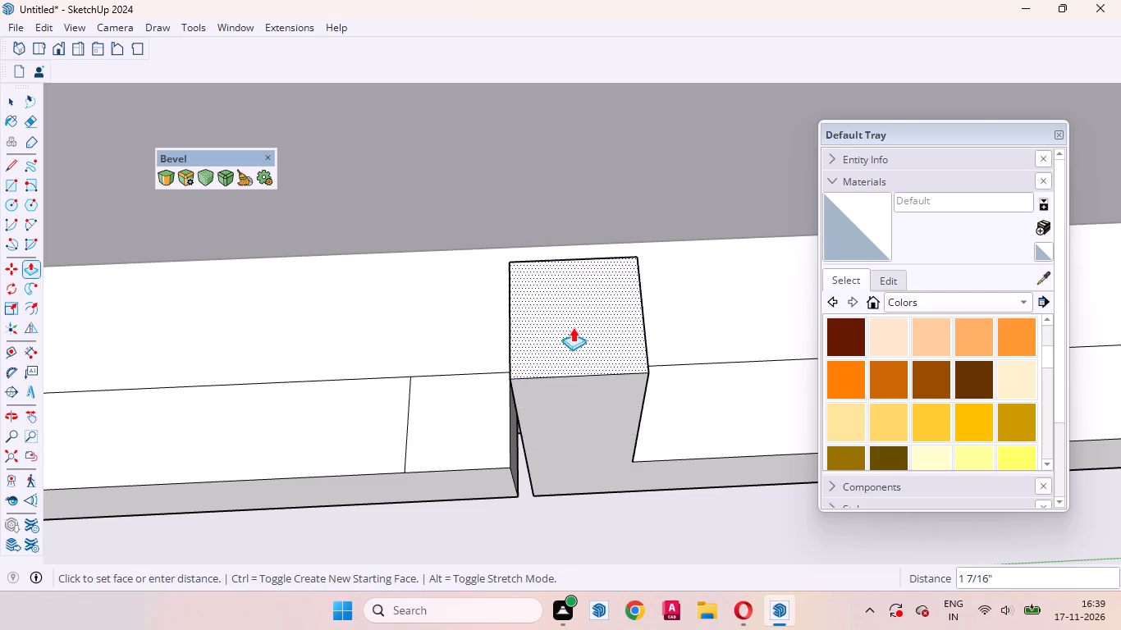
pyautogui.scroll(-20, 581, 372)
pyautogui.scroll(-5, 581, 372)
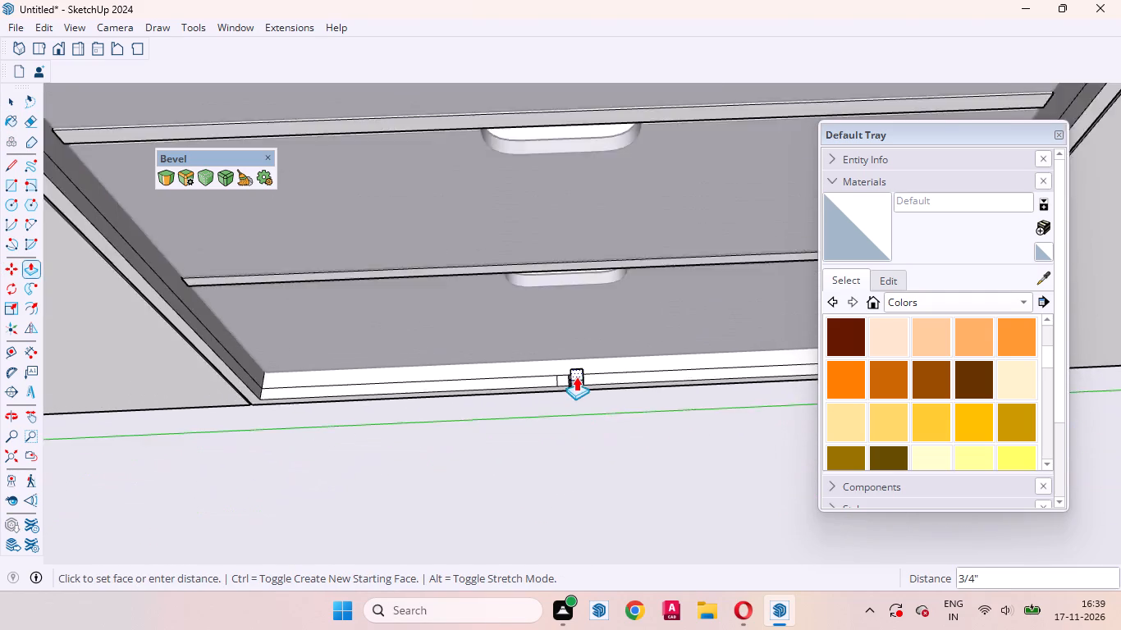
pyautogui.scroll(-20, 576, 377)
pyautogui.scroll(-2, 576, 377)
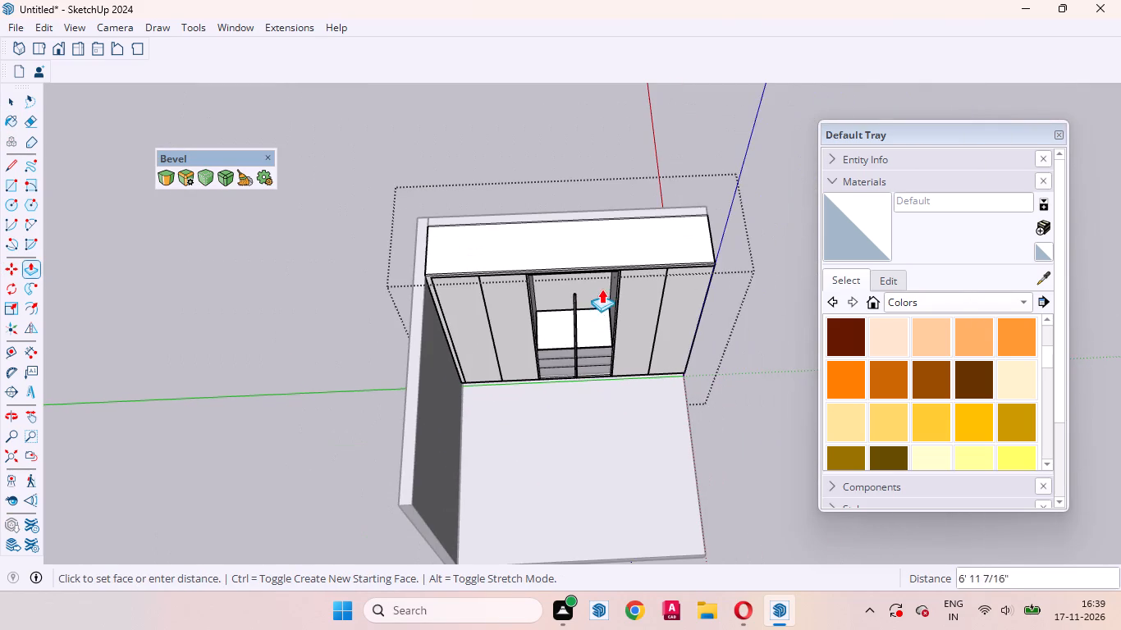
pyautogui.scroll(8, 602, 285)
pyautogui.moveTo(569, 273); pyautogui.dragTo(553, 192, button='middle')
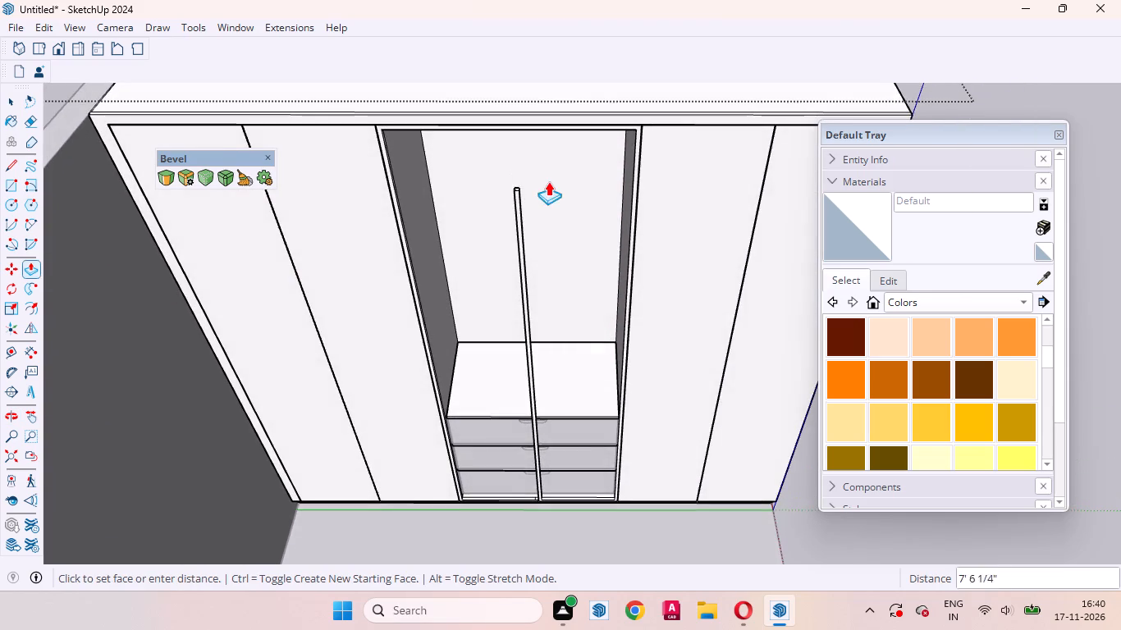
pyautogui.scroll(7, 528, 135)
pyautogui.click(540, 125)
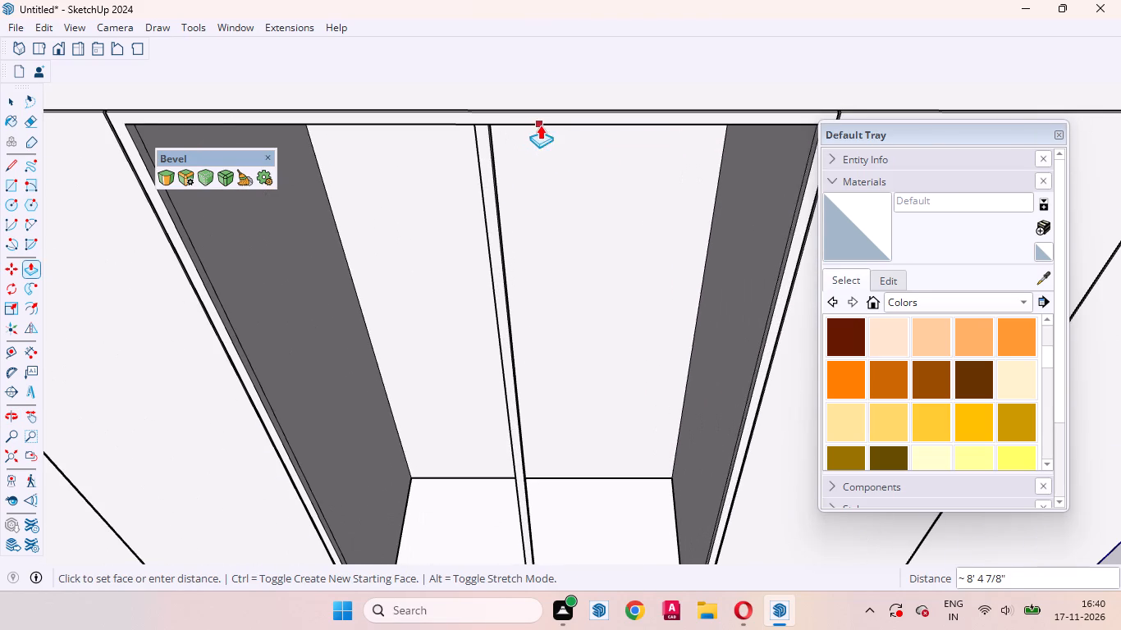
# Repeat the same Push/Pull height on the matching 18 mm strip on the notch's other side.
pyautogui.press('space')
pyautogui.scroll(-3, 661, 208)
pyautogui.scroll(1, 692, 196)
pyautogui.scroll(-10, 717, 180)
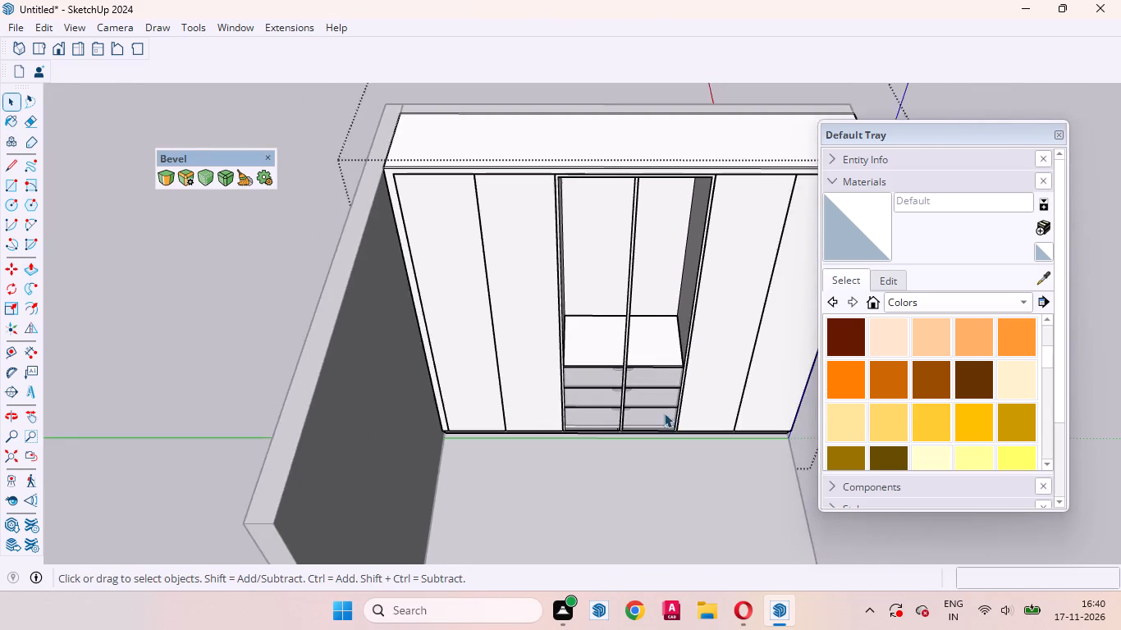
pyautogui.scroll(20, 664, 413)
pyautogui.scroll(11, 664, 413)
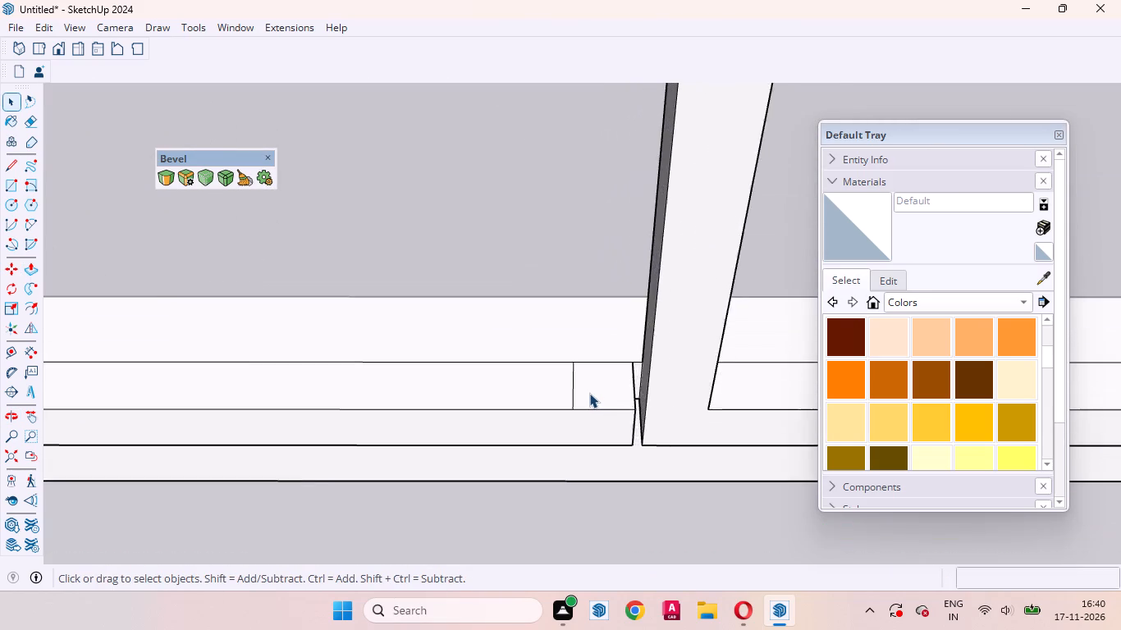
pyautogui.scroll(4, 589, 393)
pyautogui.click(593, 393)
pyautogui.press('p')
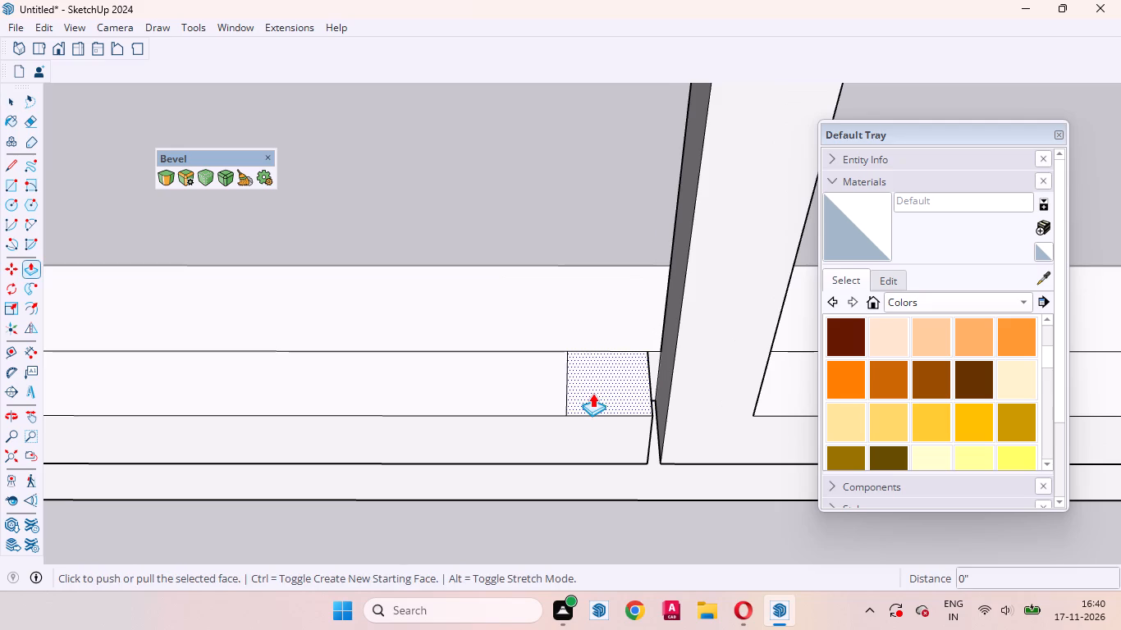
pyautogui.doubleClick(593, 393)
pyautogui.press('space')
# Erase the two seam edges where the new vertical posts meet the top rail's front face.
pyautogui.scroll(-6, 549, 452)
pyautogui.scroll(1, 551, 454)
pyautogui.scroll(-9, 551, 454)
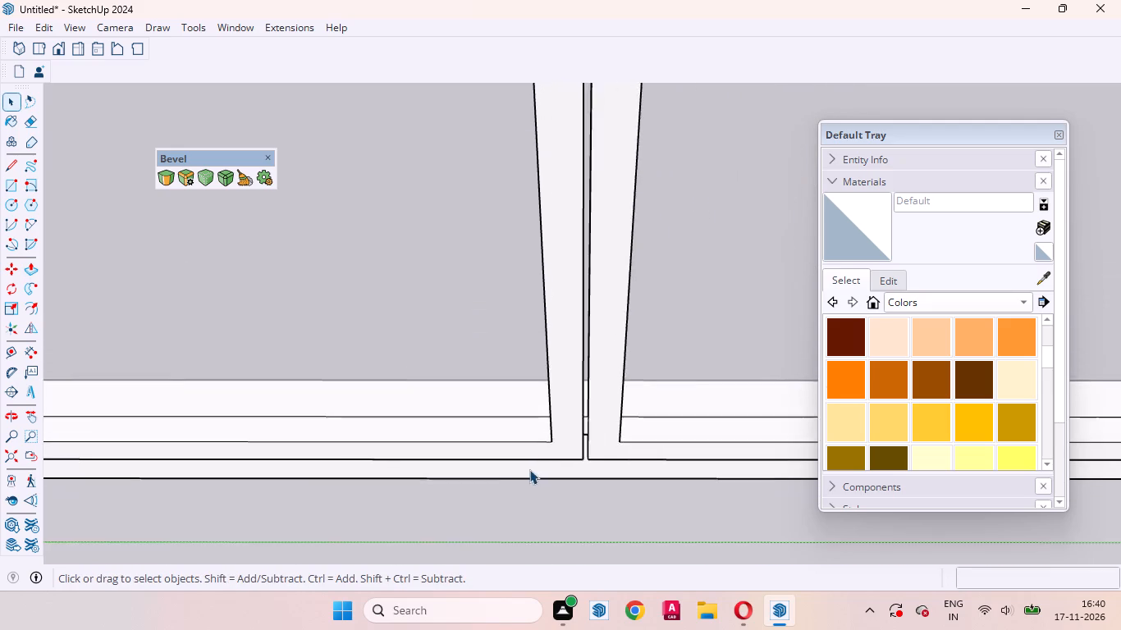
pyautogui.scroll(-6, 529, 469)
pyautogui.scroll(1, 529, 471)
pyautogui.scroll(-20, 529, 471)
pyautogui.scroll(-1, 529, 471)
pyautogui.scroll(20, 526, 306)
pyautogui.scroll(5, 526, 306)
pyautogui.scroll(1, 525, 400)
pyautogui.moveTo(517, 385); pyautogui.dragTo(515, 362, button='middle')
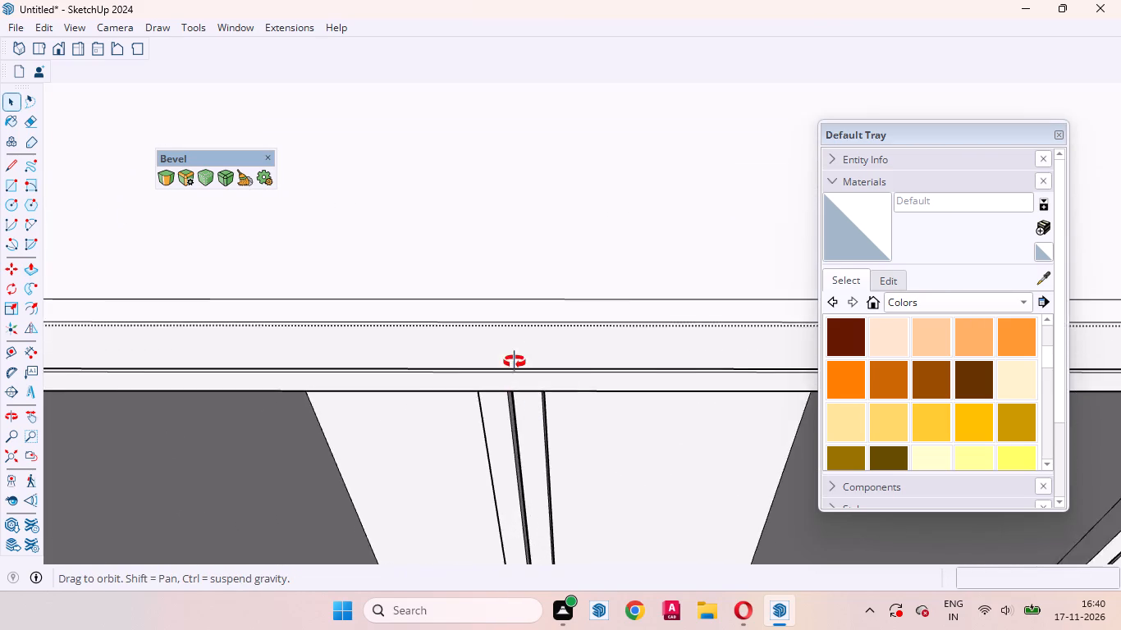
pyautogui.moveTo(515, 362); pyautogui.dragTo(516, 194, button='middle')
pyautogui.scroll(11, 492, 422)
pyautogui.moveTo(506, 410); pyautogui.dragTo(505, 409, button='middle')
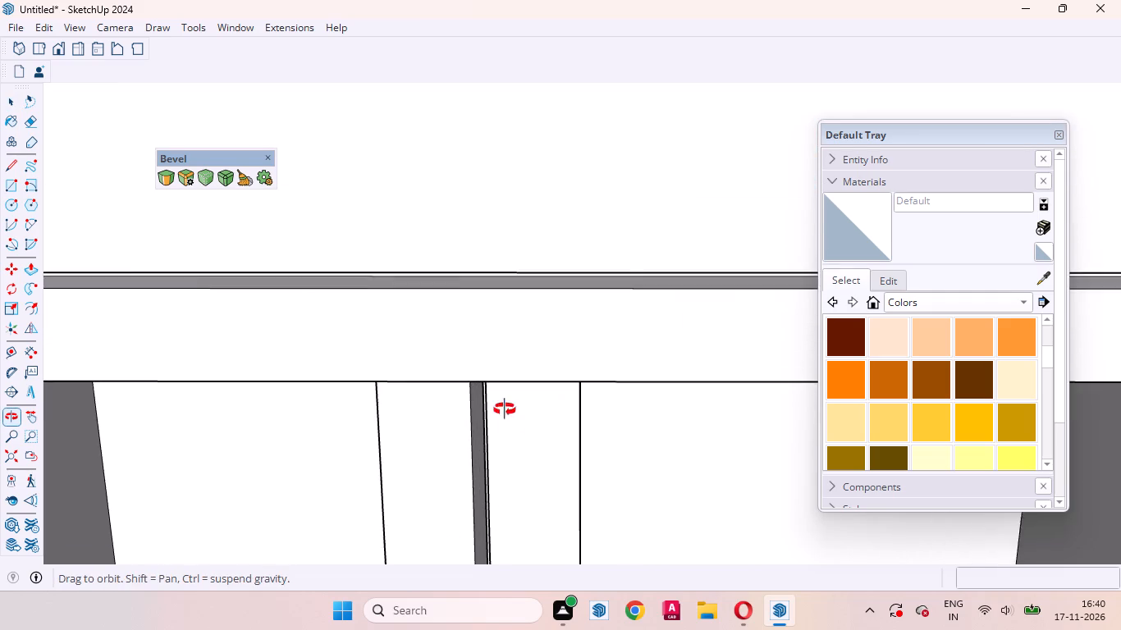
pyautogui.moveTo(505, 409); pyautogui.dragTo(580, 322, button='middle')
pyautogui.click(519, 382)
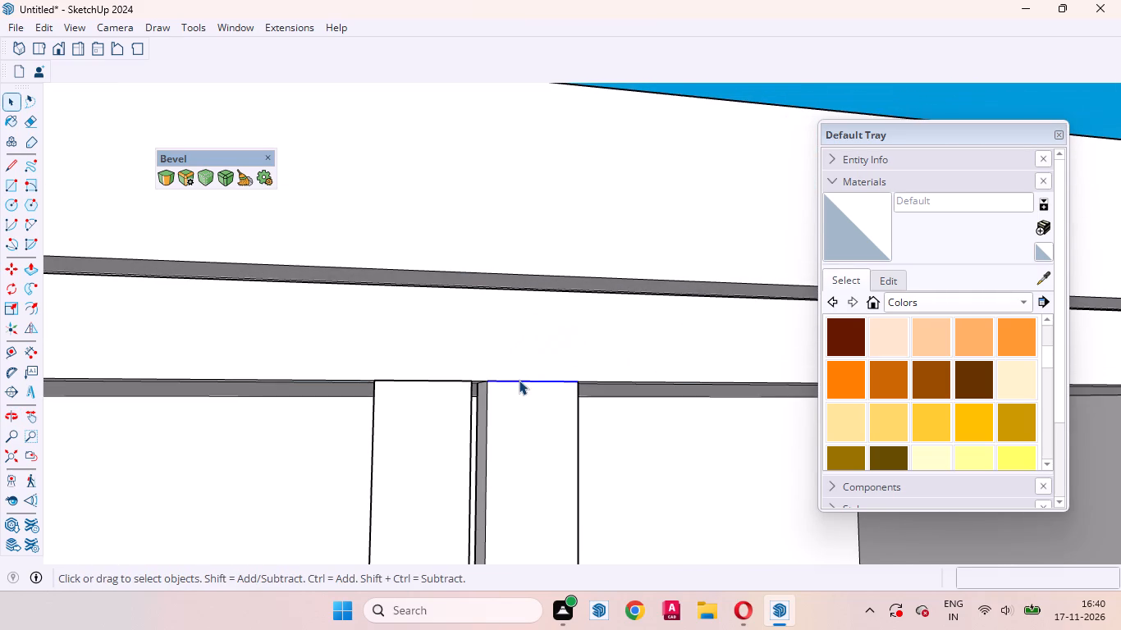
pyautogui.rightClick(519, 380)
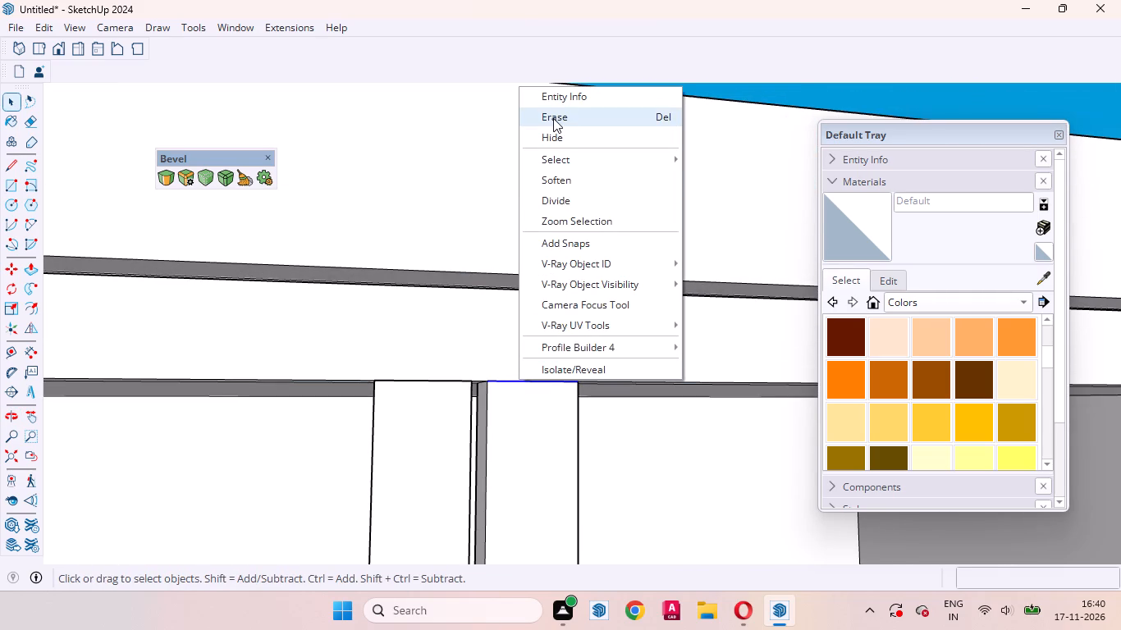
pyautogui.click(553, 118)
pyautogui.click(427, 377)
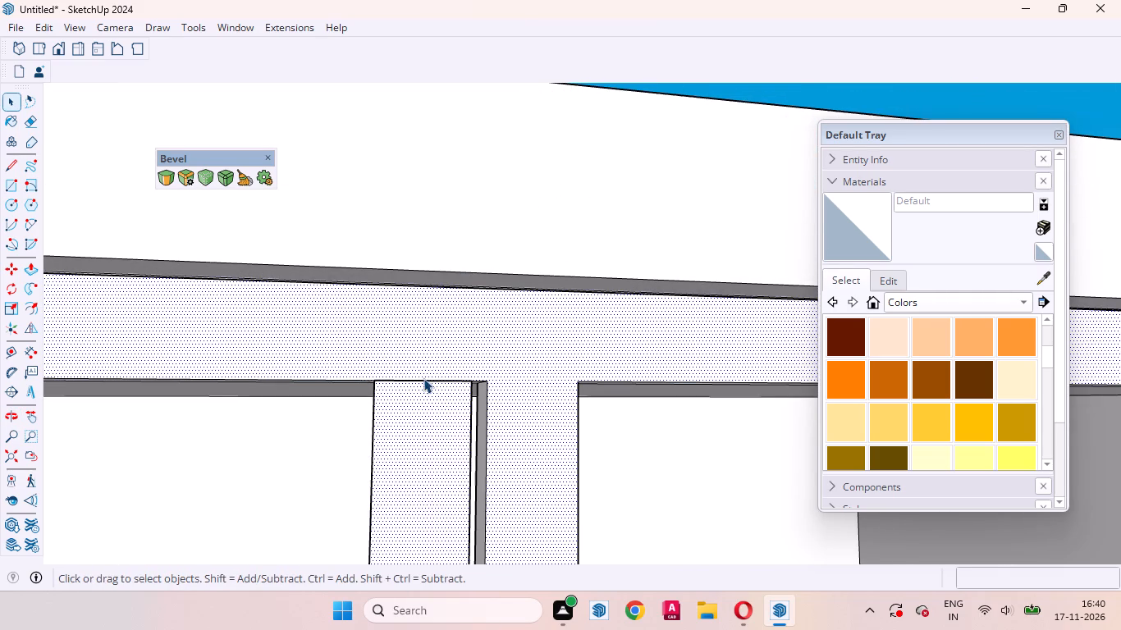
pyautogui.click(421, 382)
pyautogui.rightClick(421, 382)
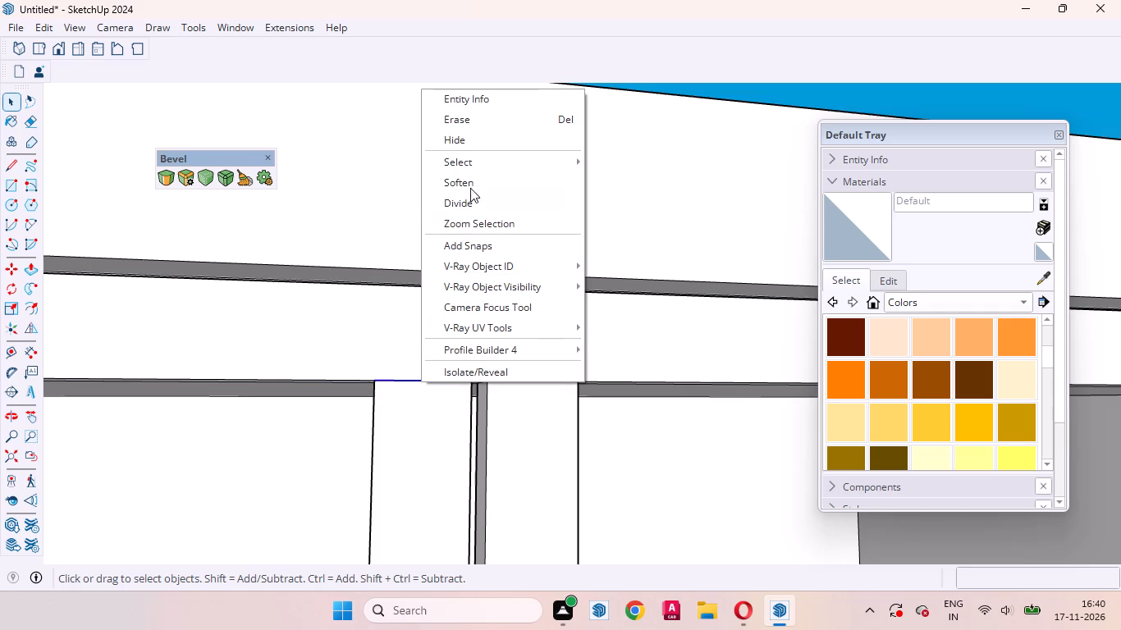
pyautogui.click(455, 110)
pyautogui.click(446, 367)
pyautogui.scroll(-3, 415, 368)
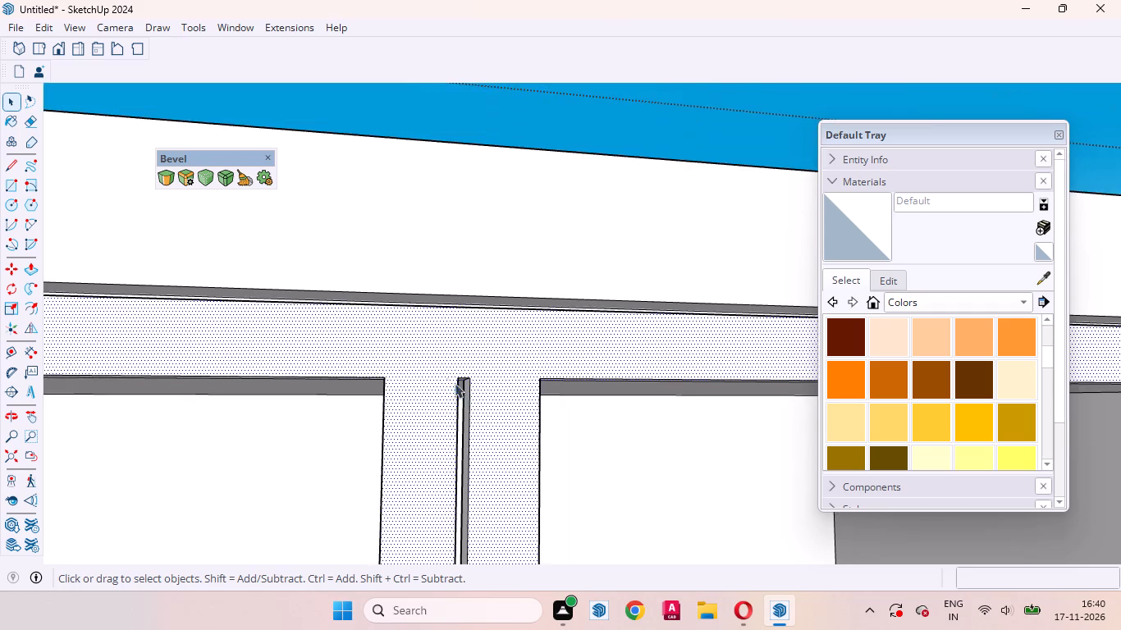
# Push the upper end face of the gap between the posts through the top rail to its upper edge.
pyautogui.scroll(8, 462, 399)
pyautogui.moveTo(464, 385); pyautogui.dragTo(473, 285, button='middle')
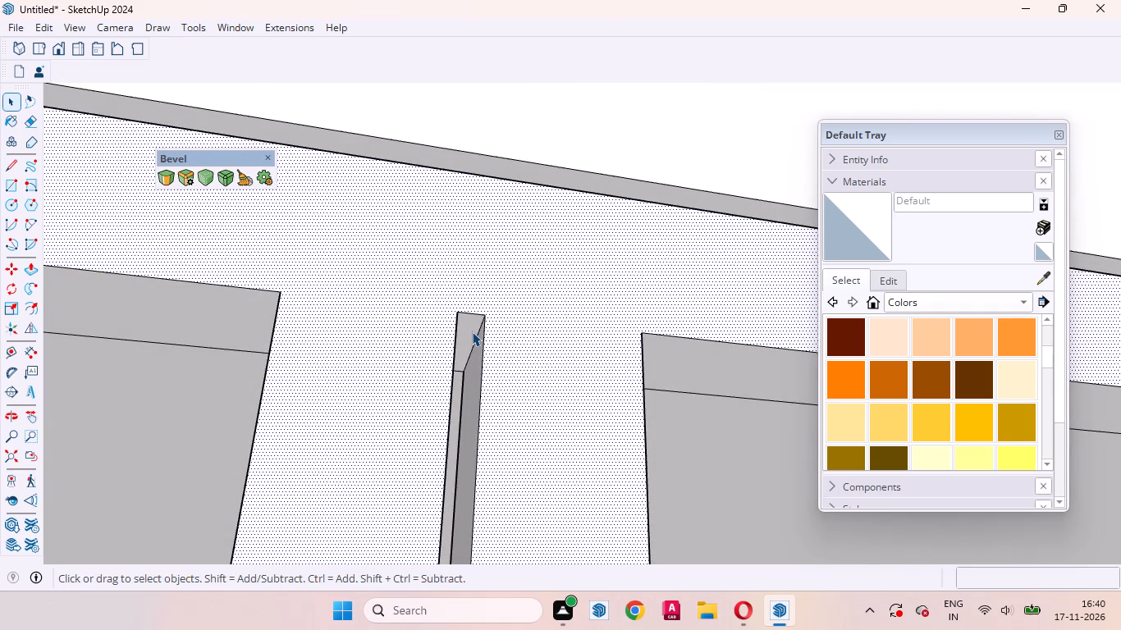
pyautogui.click(472, 331)
pyautogui.press('p')
pyautogui.click(472, 331)
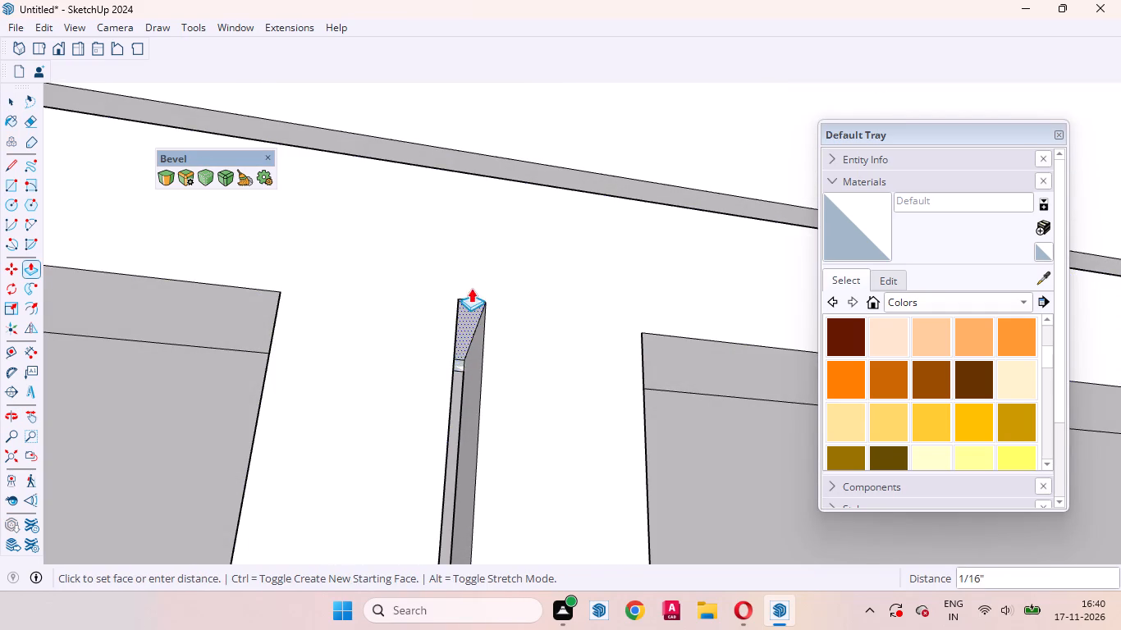
pyautogui.click(489, 179)
pyautogui.press('space')
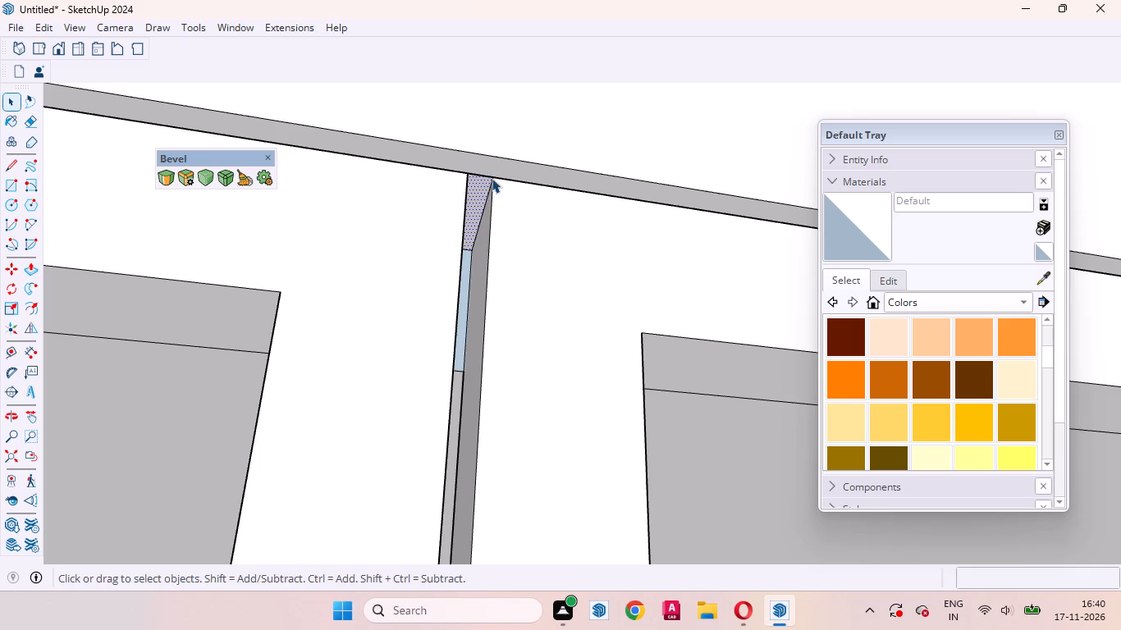
# Reverse the blue face inside the extended gap at the top rail.
pyautogui.moveTo(483, 208); pyautogui.dragTo(455, 324, button='middle')
pyautogui.click(471, 298)
pyautogui.rightClick(471, 298)
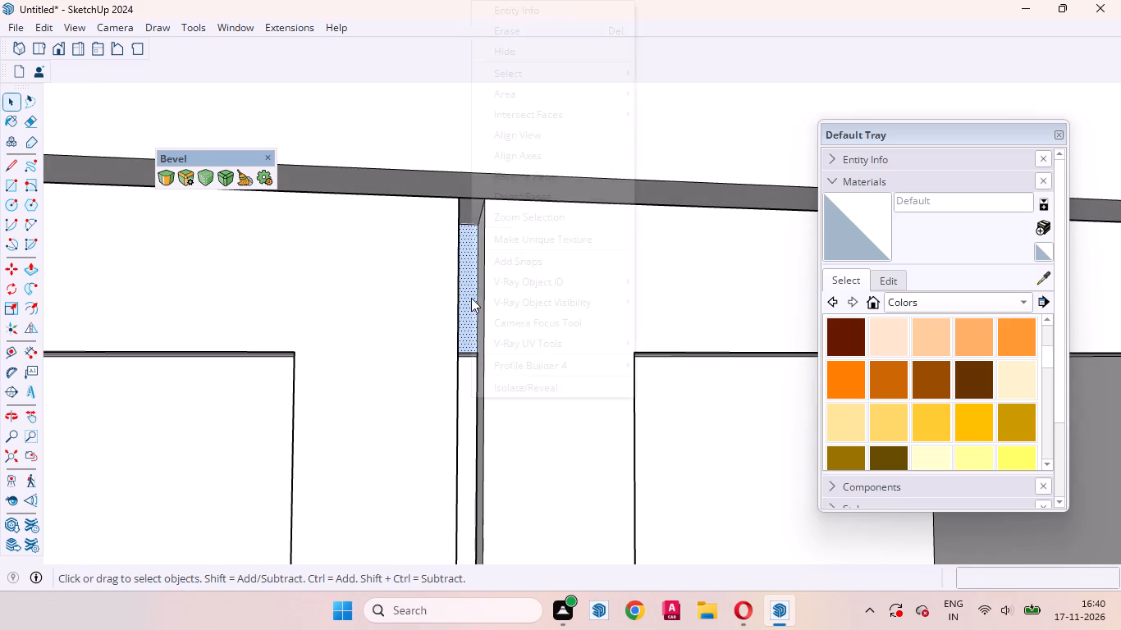
pyautogui.click(510, 176)
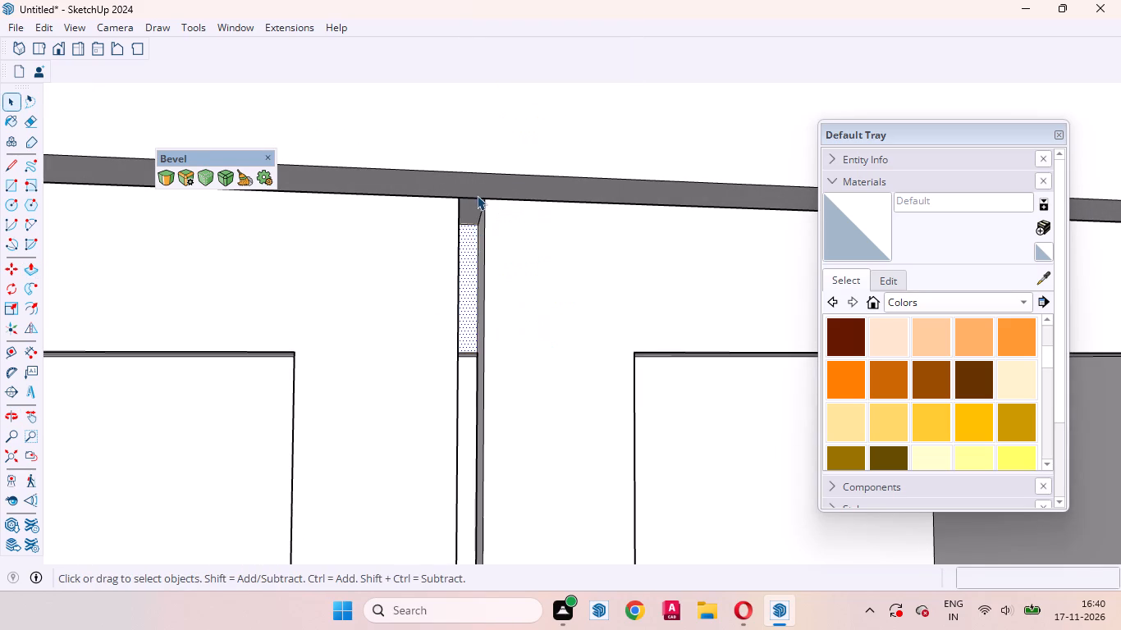
# Erase the leftover edge closing the gap at the top rail's upper edge.
pyautogui.click(474, 198)
pyautogui.rightClick(474, 198)
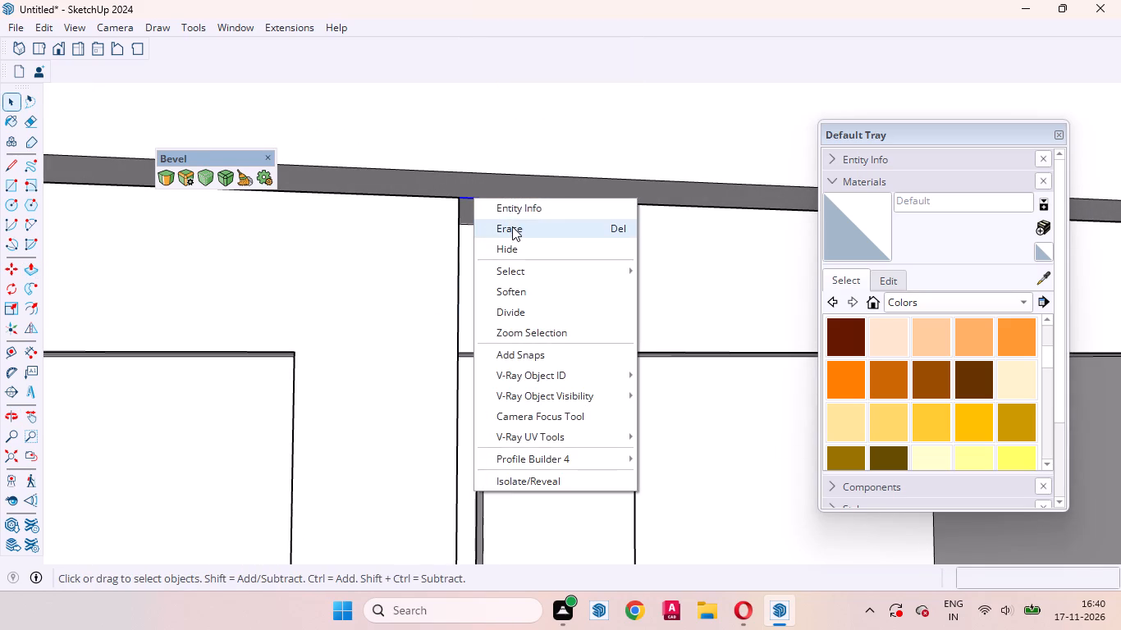
pyautogui.click(512, 227)
# Finish editing the wardrobe frame group and return to the whole room model.
pyautogui.scroll(-8, 478, 286)
pyautogui.moveTo(433, 347); pyautogui.dragTo(593, 259, button='middle')
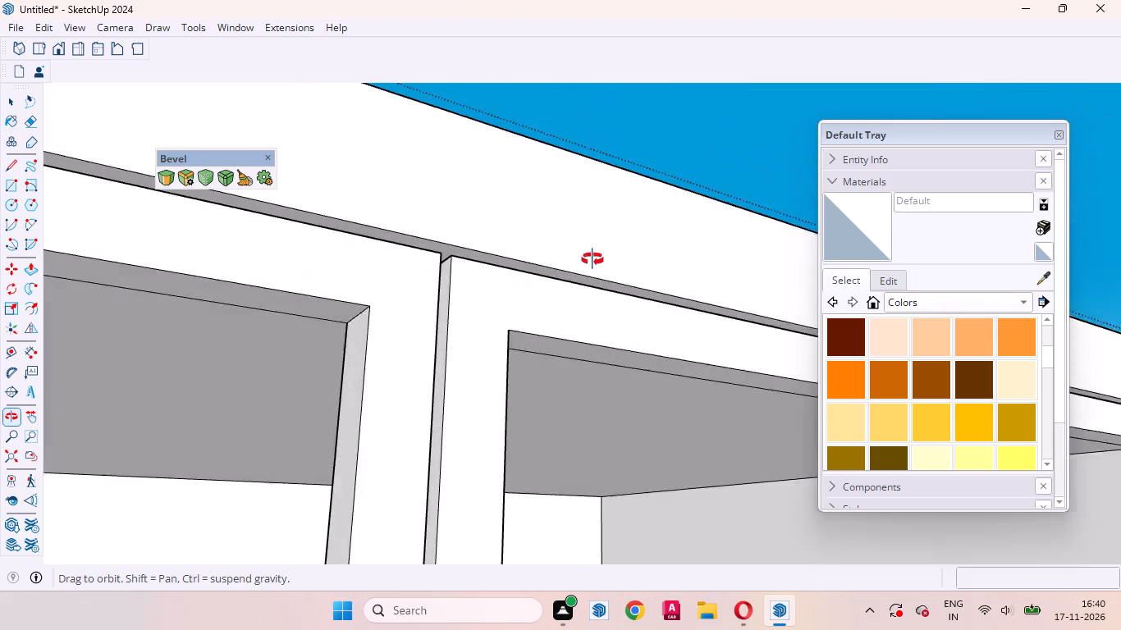
pyautogui.moveTo(593, 259); pyautogui.dragTo(377, 284, button='middle')
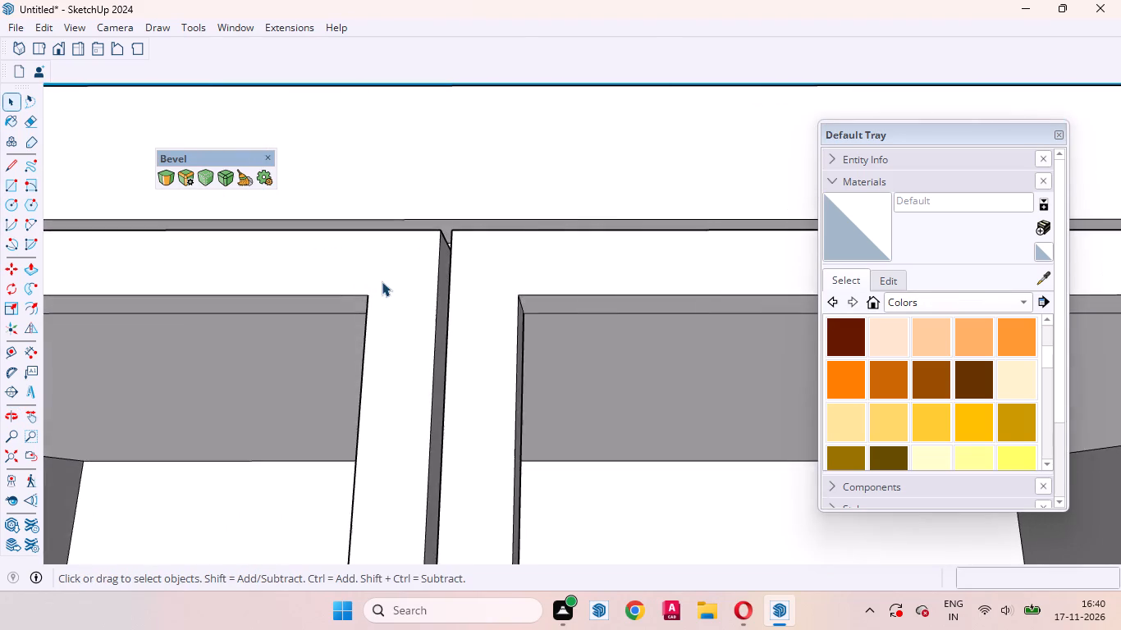
pyautogui.scroll(-20, 384, 291)
pyautogui.scroll(-14, 384, 291)
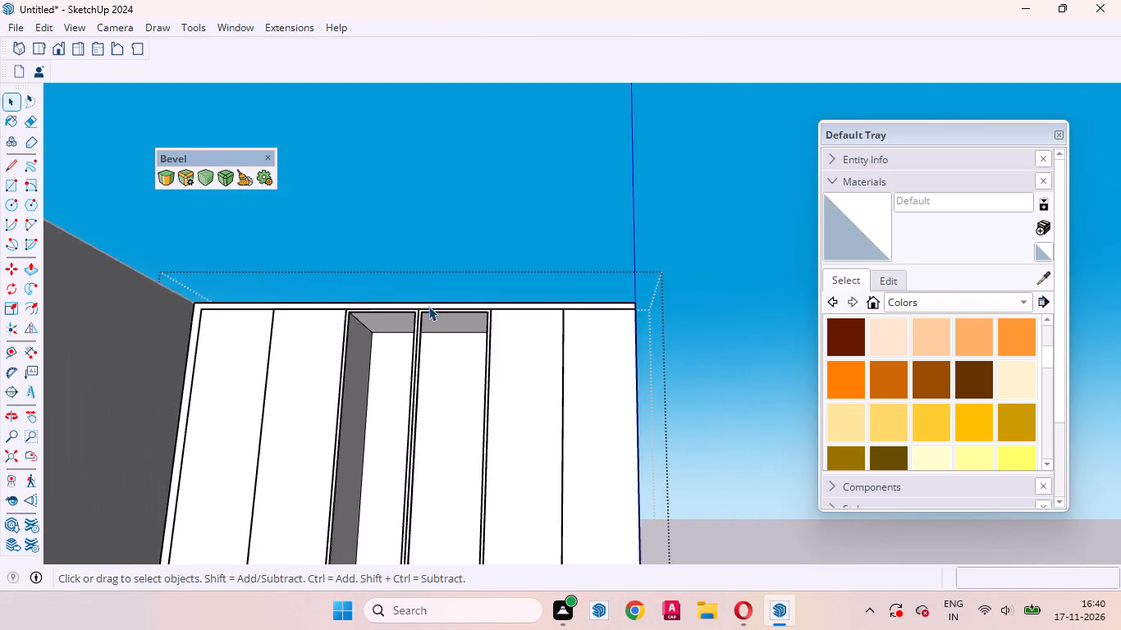
pyautogui.scroll(-4, 428, 306)
pyautogui.scroll(1, 428, 304)
pyautogui.scroll(-9, 436, 286)
pyautogui.moveTo(457, 319); pyautogui.dragTo(460, 499, button='middle')
pyautogui.click(648, 447)
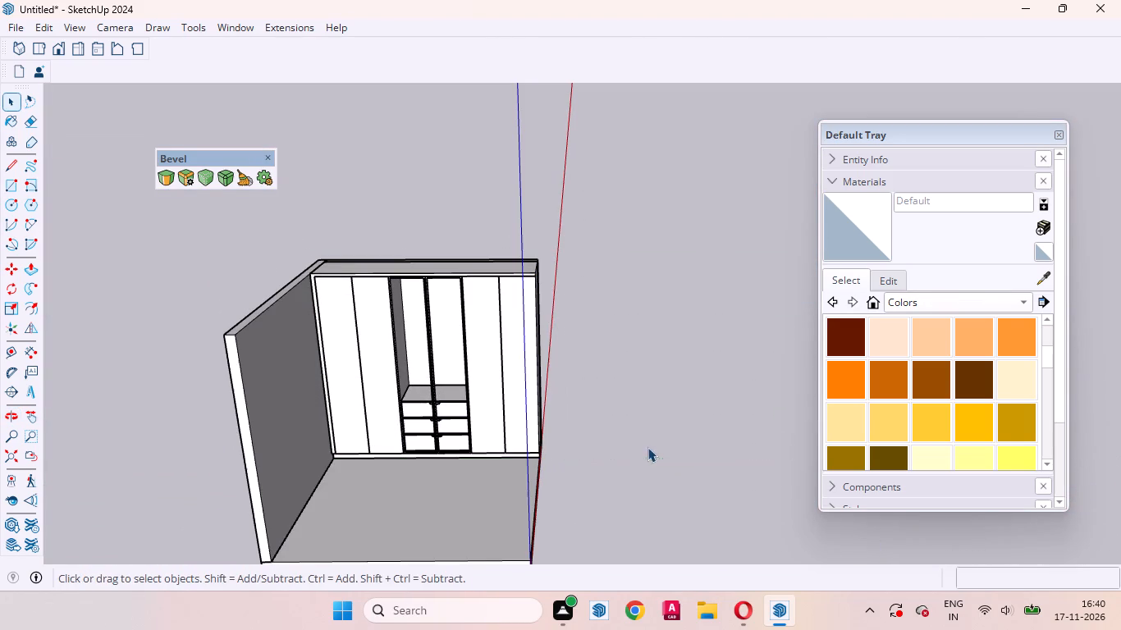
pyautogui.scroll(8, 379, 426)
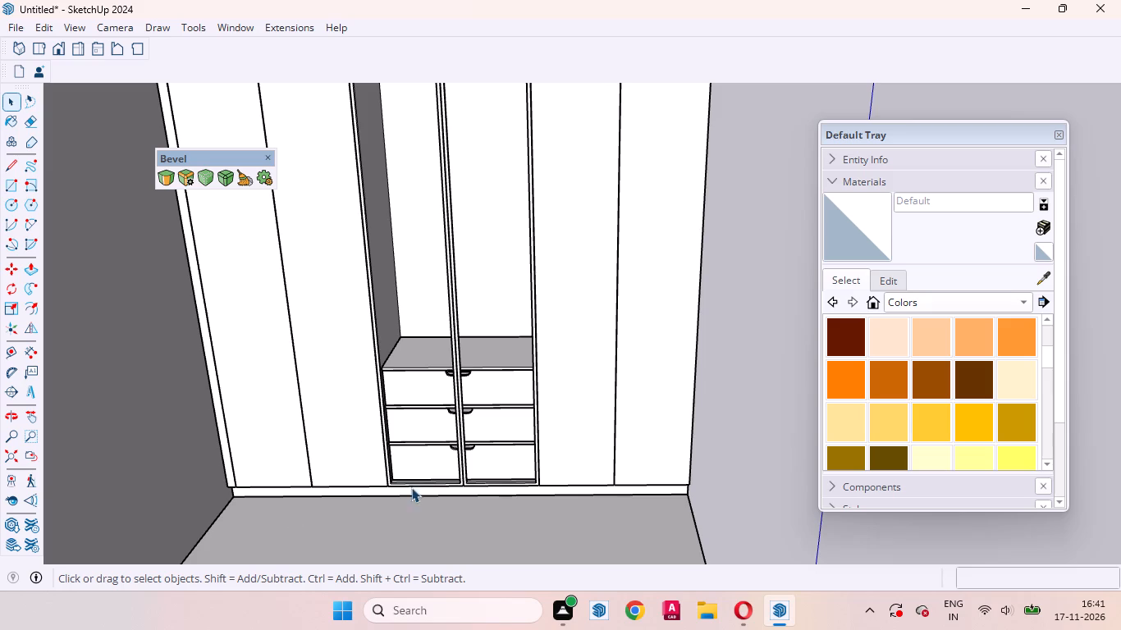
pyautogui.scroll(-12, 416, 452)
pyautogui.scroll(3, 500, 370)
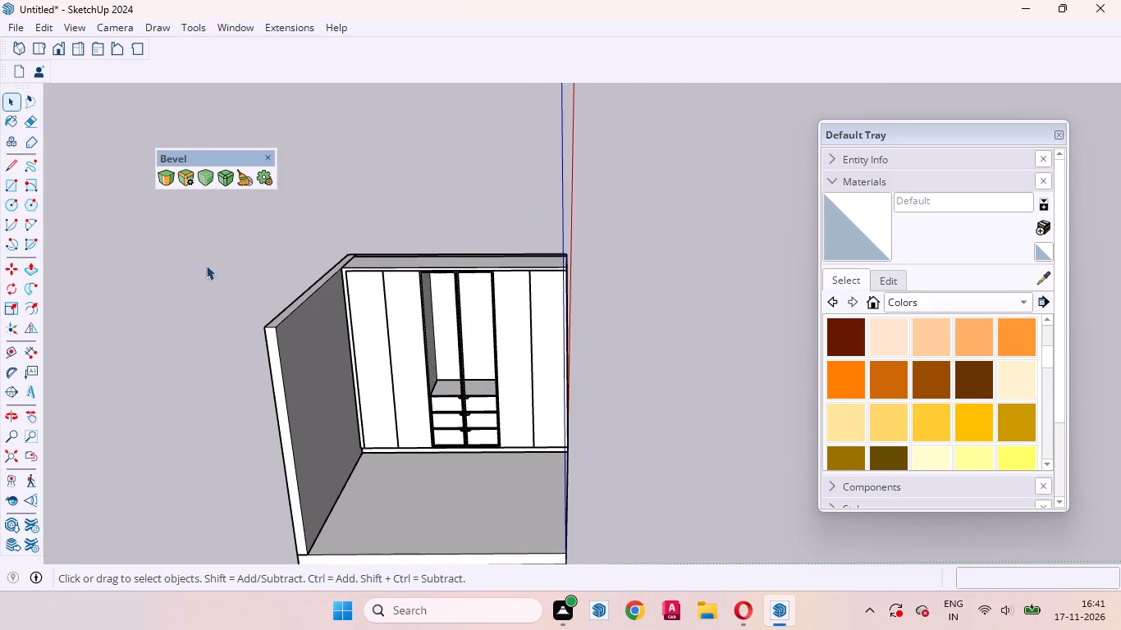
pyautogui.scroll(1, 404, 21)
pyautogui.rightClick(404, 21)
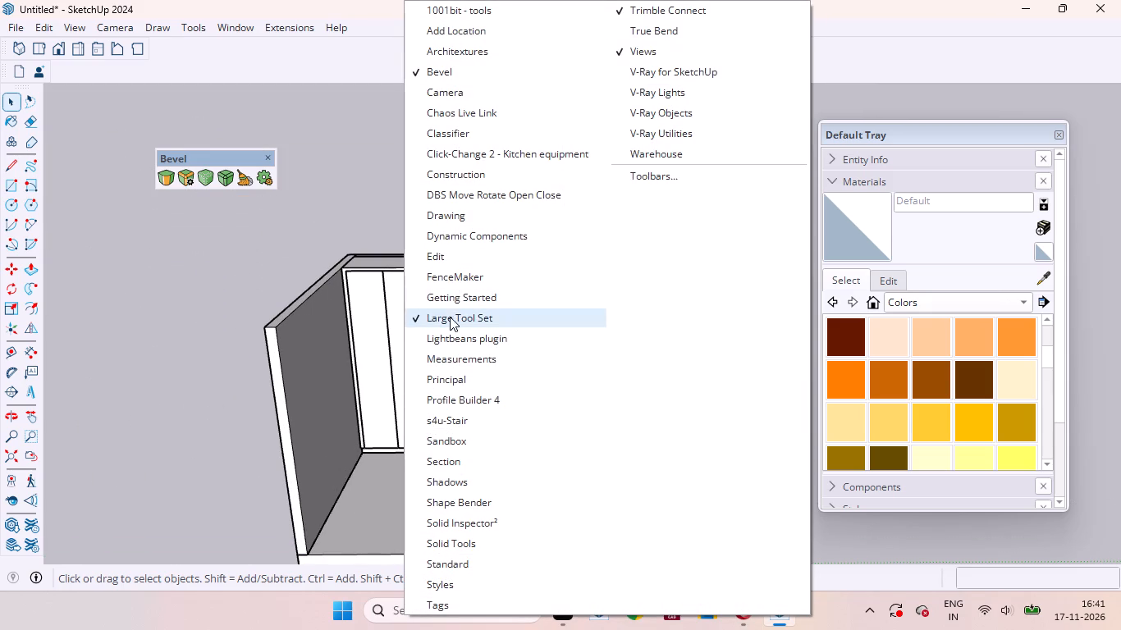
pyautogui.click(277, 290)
# Open the wardrobe frame group for editing and select the door face next to the drawers.
pyautogui.scroll(9, 600, 377)
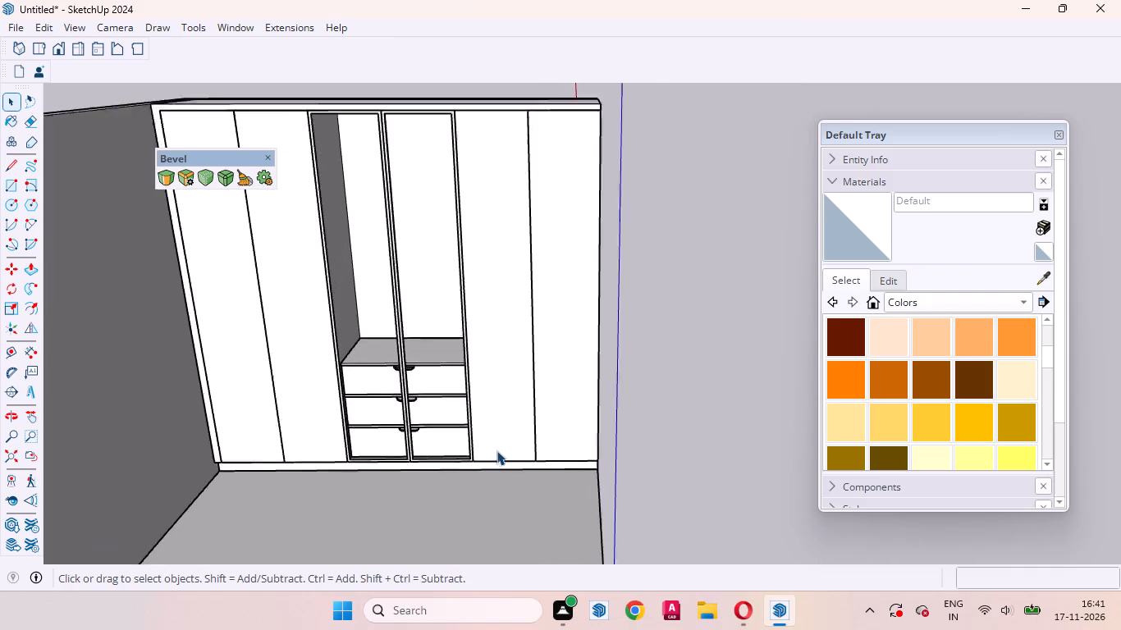
pyautogui.scroll(6, 496, 450)
pyautogui.moveTo(554, 479); pyautogui.dragTo(550, 444, button='middle')
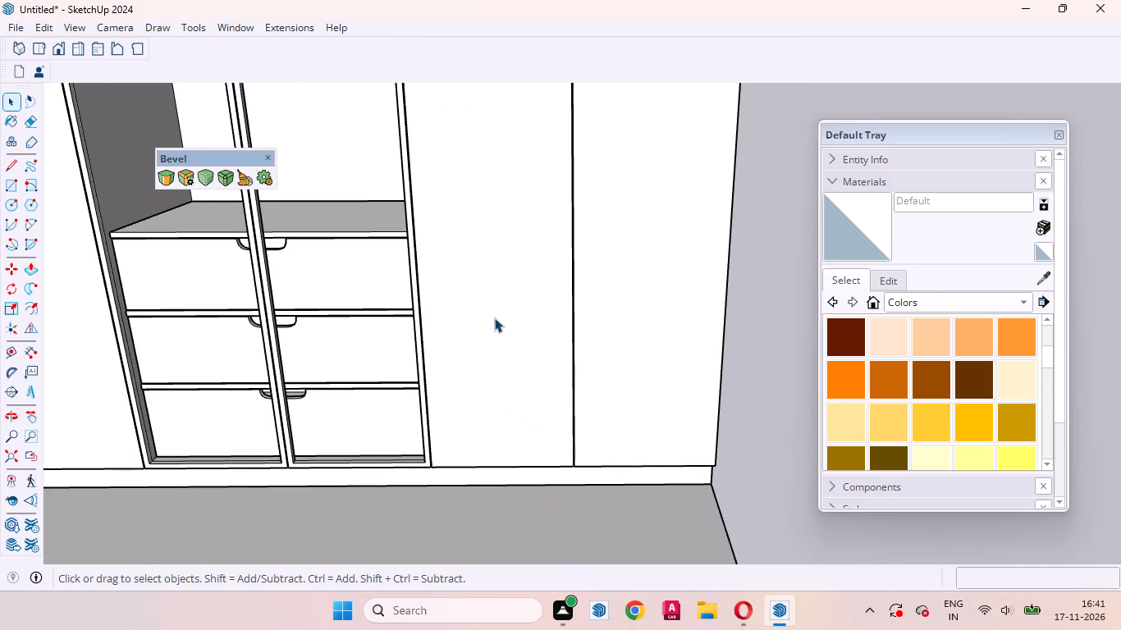
pyautogui.click(497, 315)
pyautogui.scroll(-3, 588, 416)
pyautogui.doubleClick(486, 344)
pyautogui.click(14, 101)
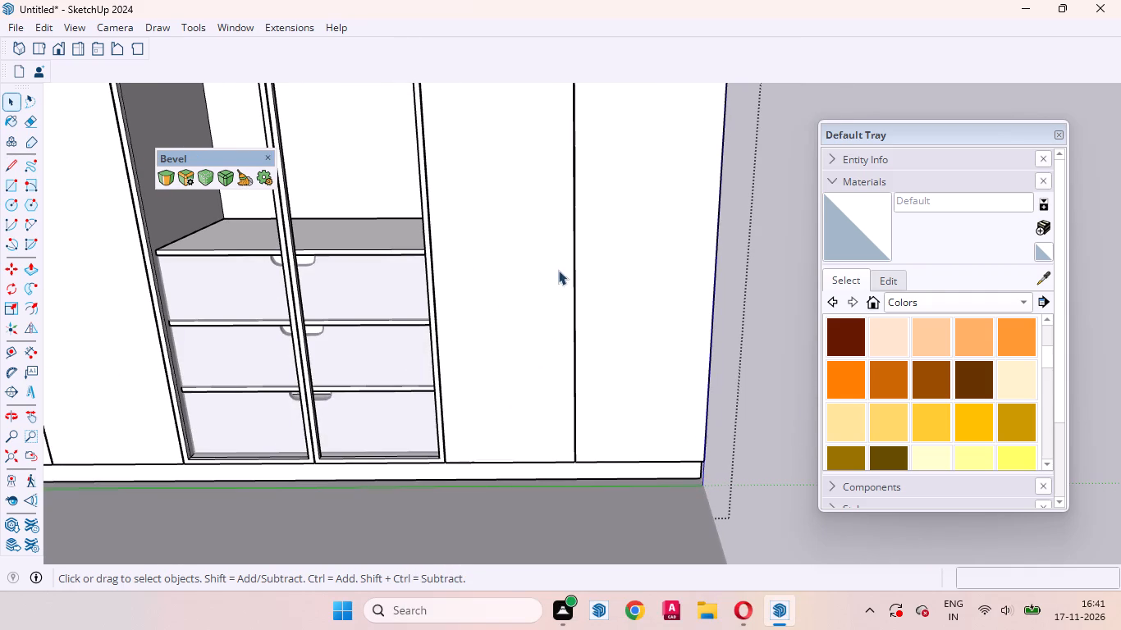
pyautogui.click(530, 287)
# Place a horizontal guide 4' above the bottom edge of the wardrobe's end door.
pyautogui.scroll(-7, 610, 359)
pyautogui.moveTo(623, 422); pyautogui.dragTo(460, 470, button='middle')
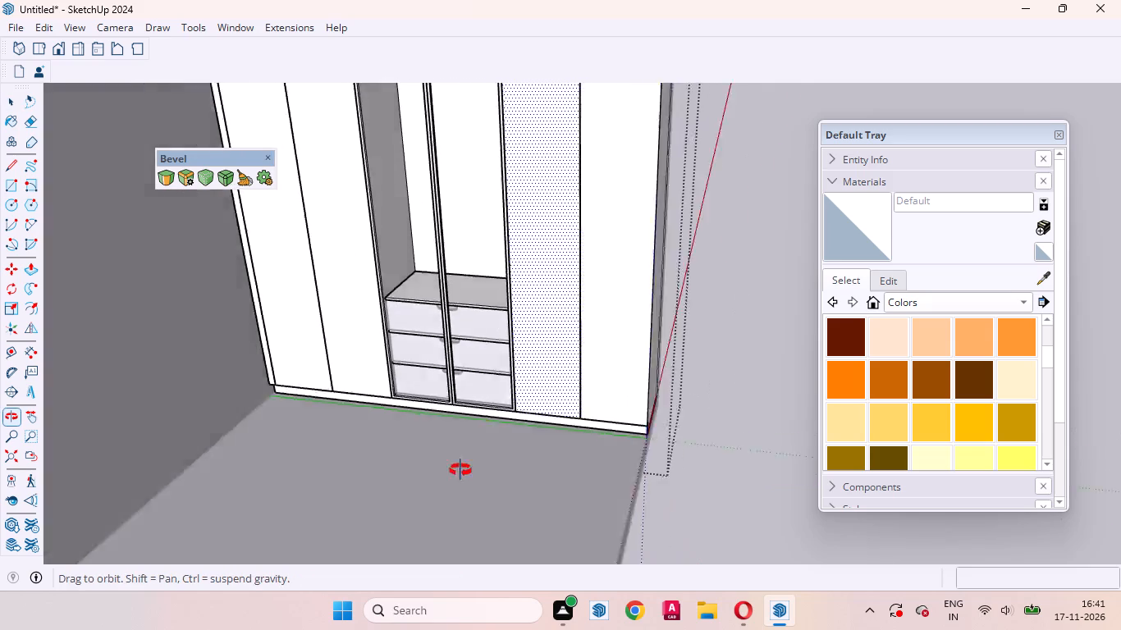
pyautogui.moveTo(460, 470); pyautogui.dragTo(437, 461, button='middle')
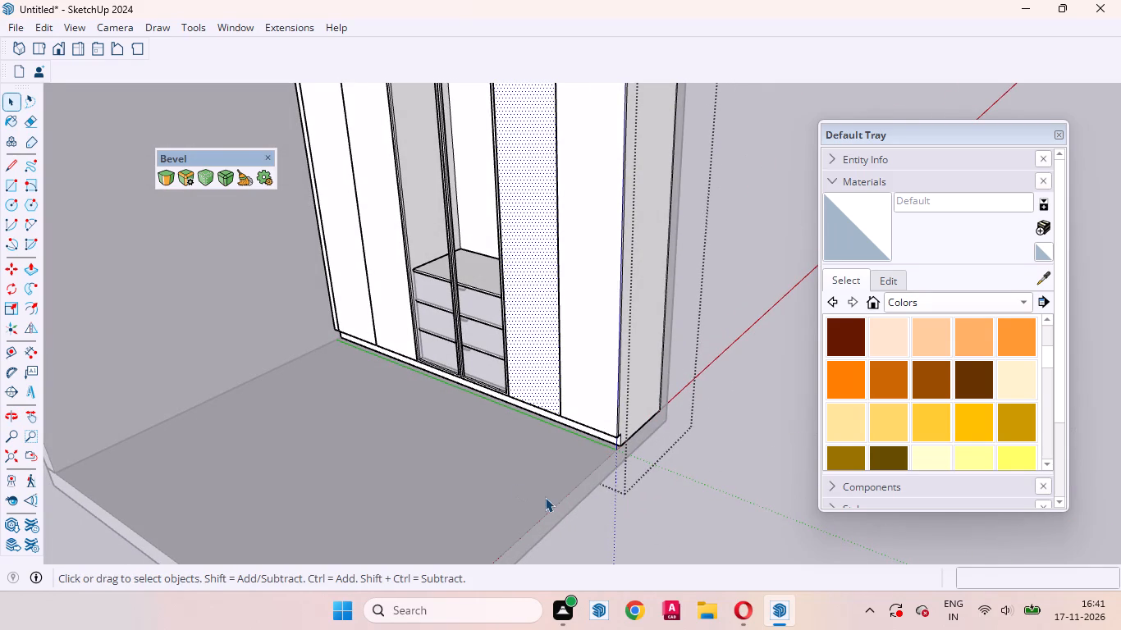
pyautogui.press('t')
pyautogui.scroll(8, 607, 478)
pyautogui.click(582, 404)
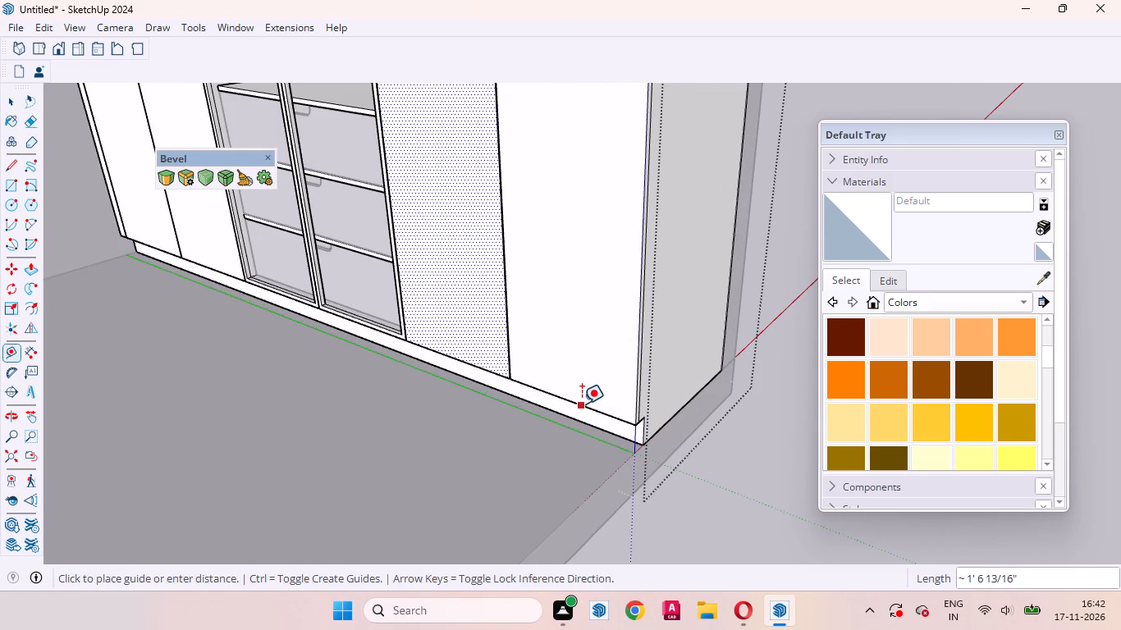
pyautogui.write("4'")
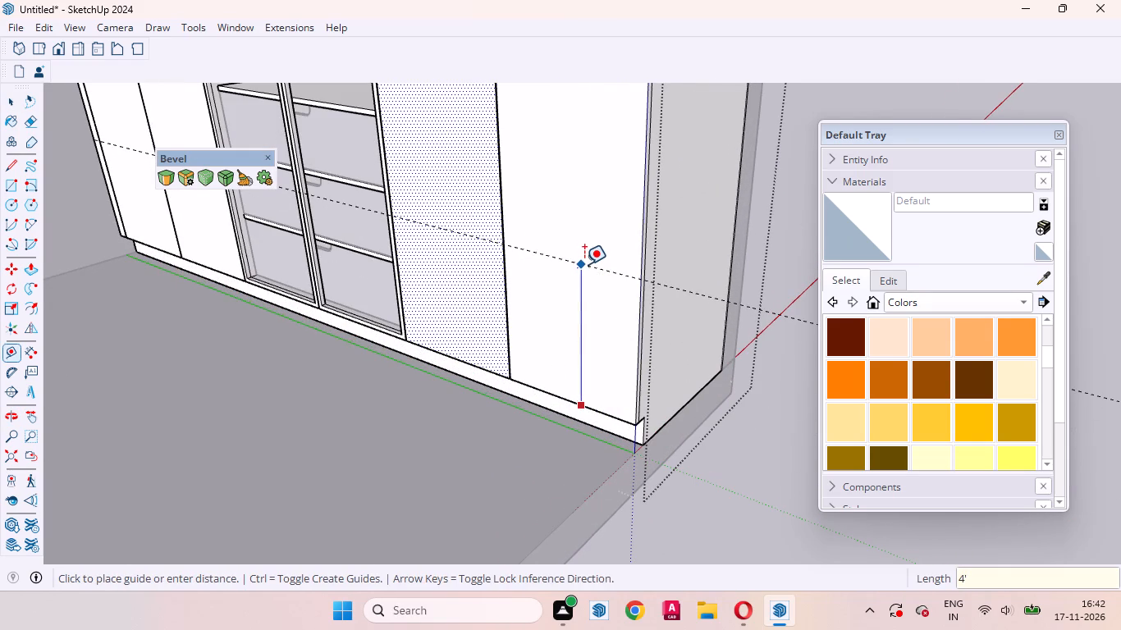
pyautogui.press('Return')
pyautogui.press('space')
# Place a vertical guide 2" in from the inner edge of the wardrobe's end door.
pyautogui.scroll(-9, 603, 336)
pyautogui.moveTo(541, 364); pyautogui.dragTo(739, 307, button='middle')
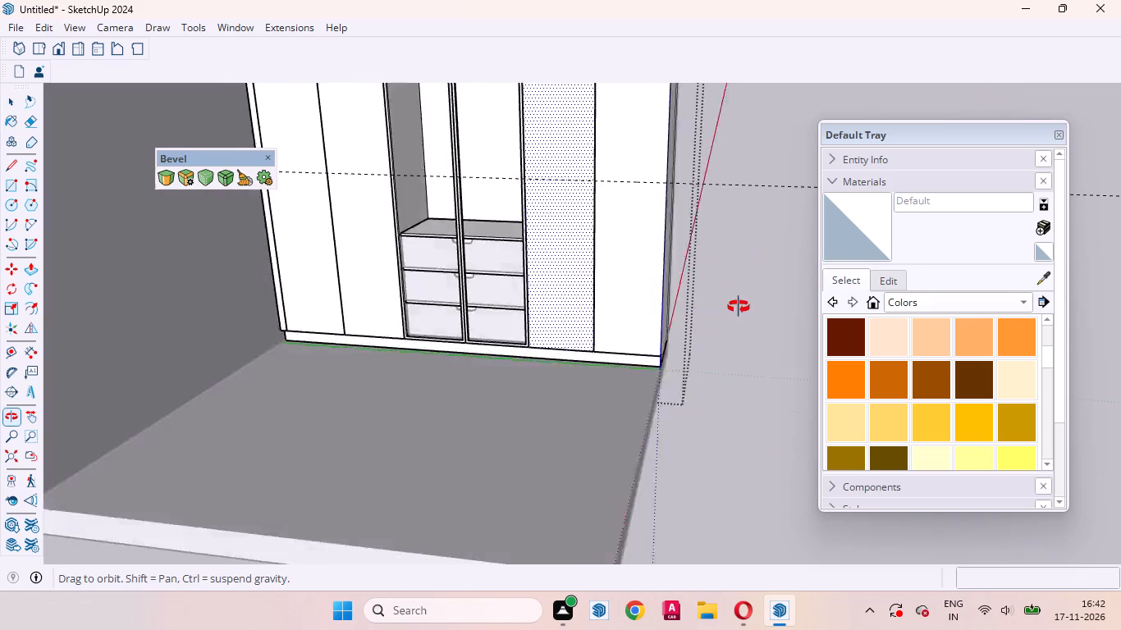
pyautogui.moveTo(739, 307); pyautogui.dragTo(748, 364, button='middle')
pyautogui.scroll(-9, 526, 344)
pyautogui.moveTo(606, 362); pyautogui.dragTo(601, 287, button='middle')
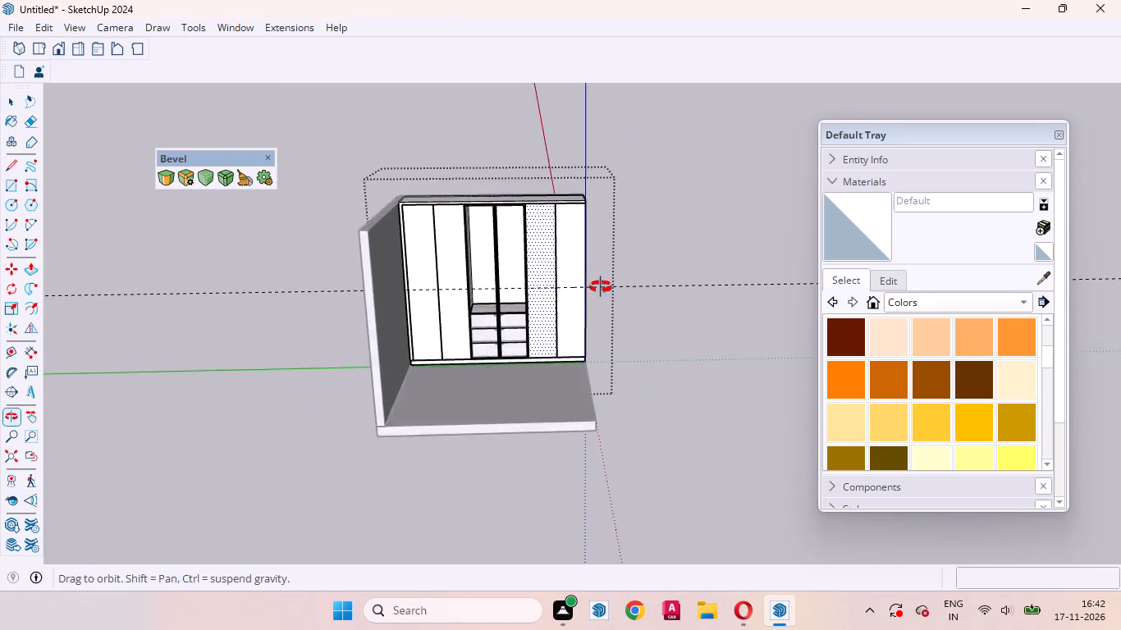
pyautogui.moveTo(601, 287); pyautogui.dragTo(604, 275, button='middle')
pyautogui.scroll(7, 568, 302)
pyautogui.click(563, 301)
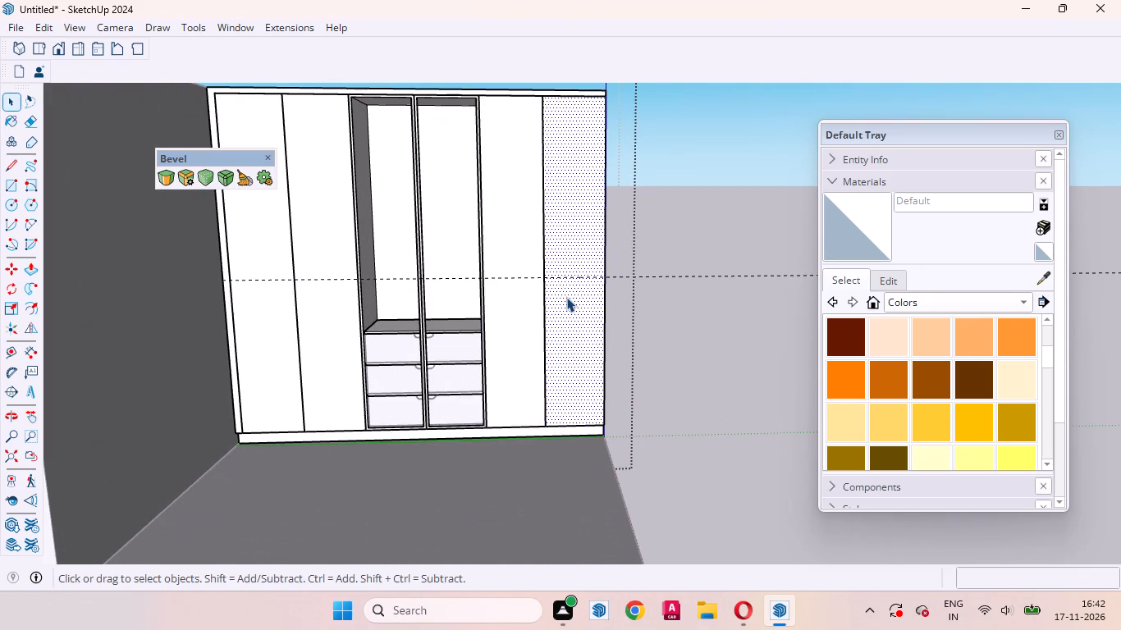
pyautogui.scroll(8, 565, 299)
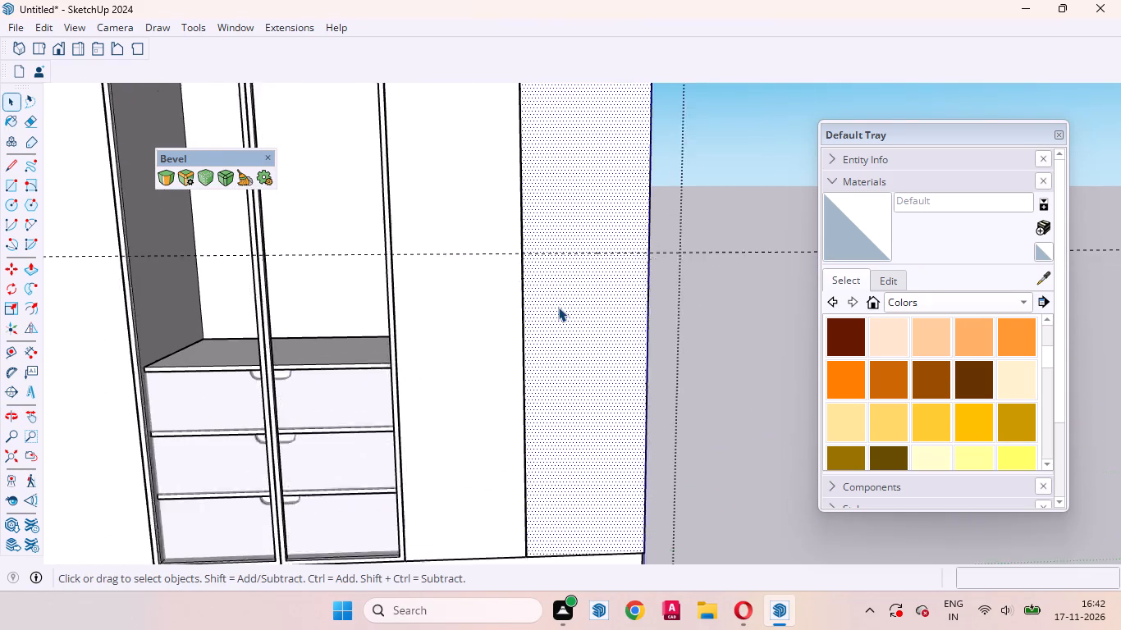
pyautogui.scroll(1, 558, 307)
pyautogui.scroll(13, 525, 226)
pyautogui.scroll(-7, 456, 275)
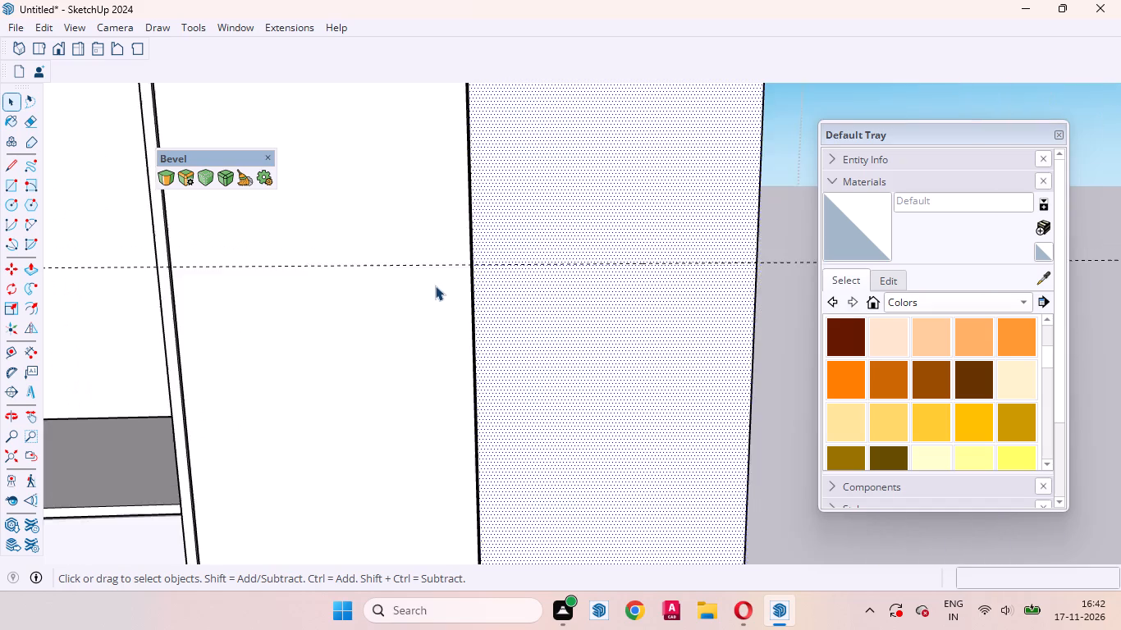
pyautogui.scroll(-7, 435, 285)
pyautogui.scroll(1, 451, 293)
pyautogui.scroll(-1, 453, 293)
pyautogui.scroll(3, 497, 281)
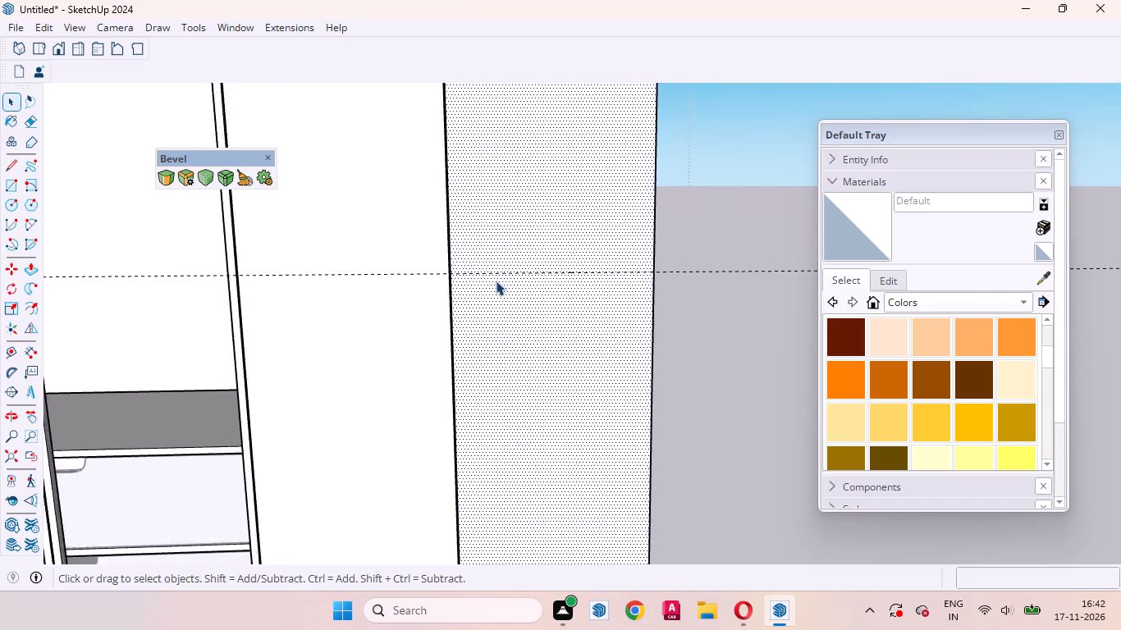
pyautogui.scroll(19, 496, 281)
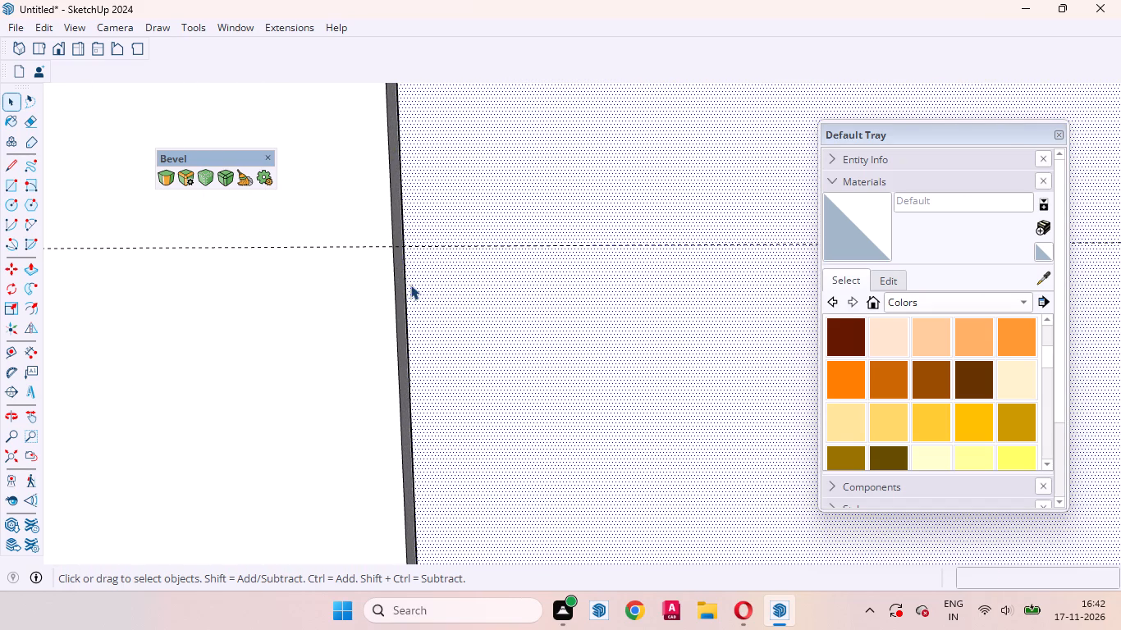
pyautogui.press('t')
pyautogui.click(405, 279)
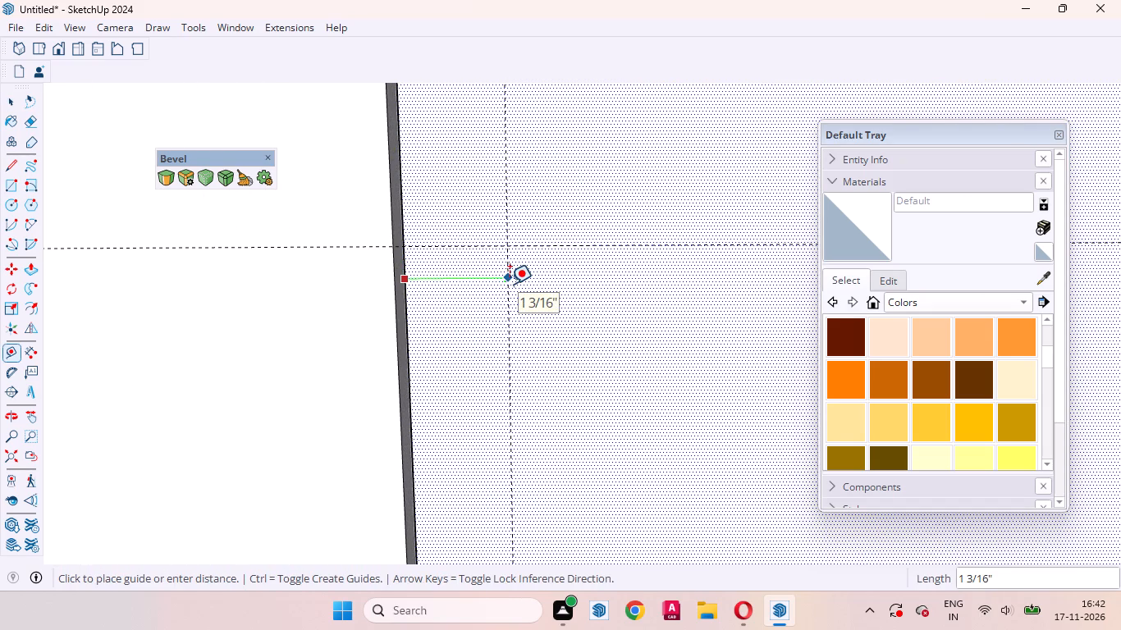
pyautogui.press('2')
pyautogui.press('Return')
pyautogui.press('space')
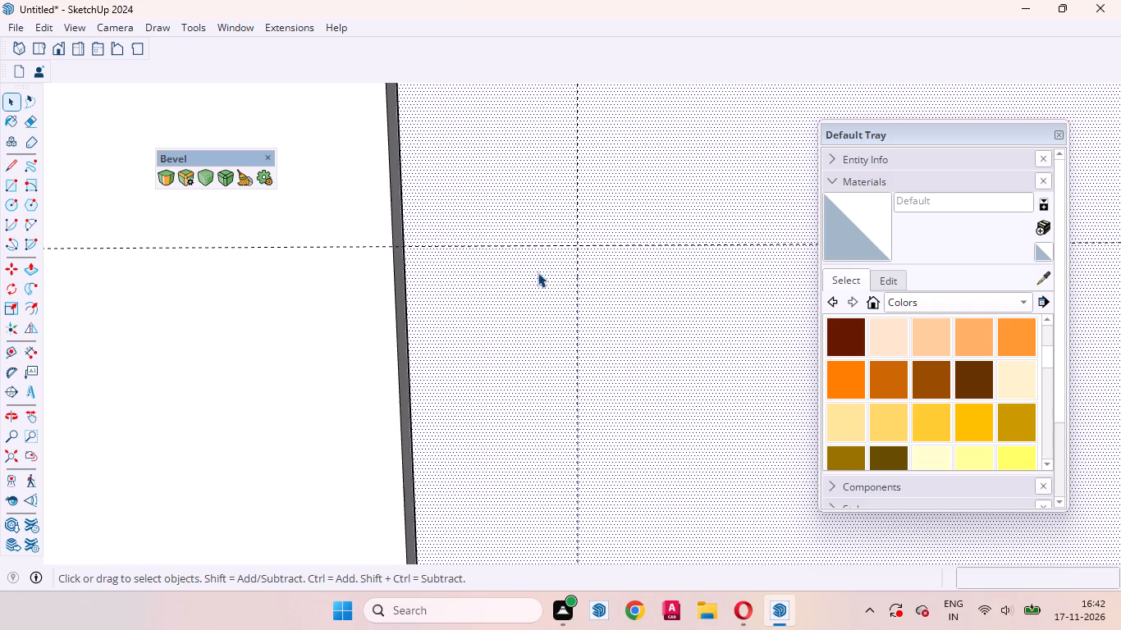
# Finish editing the wardrobe frame group and return to the whole room model.
pyautogui.scroll(-2, 538, 272)
pyautogui.scroll(1, 538, 272)
pyautogui.scroll(-17, 538, 272)
pyautogui.scroll(1, 477, 274)
pyautogui.scroll(-1, 477, 275)
pyautogui.scroll(1, 476, 275)
pyautogui.scroll(-15, 476, 275)
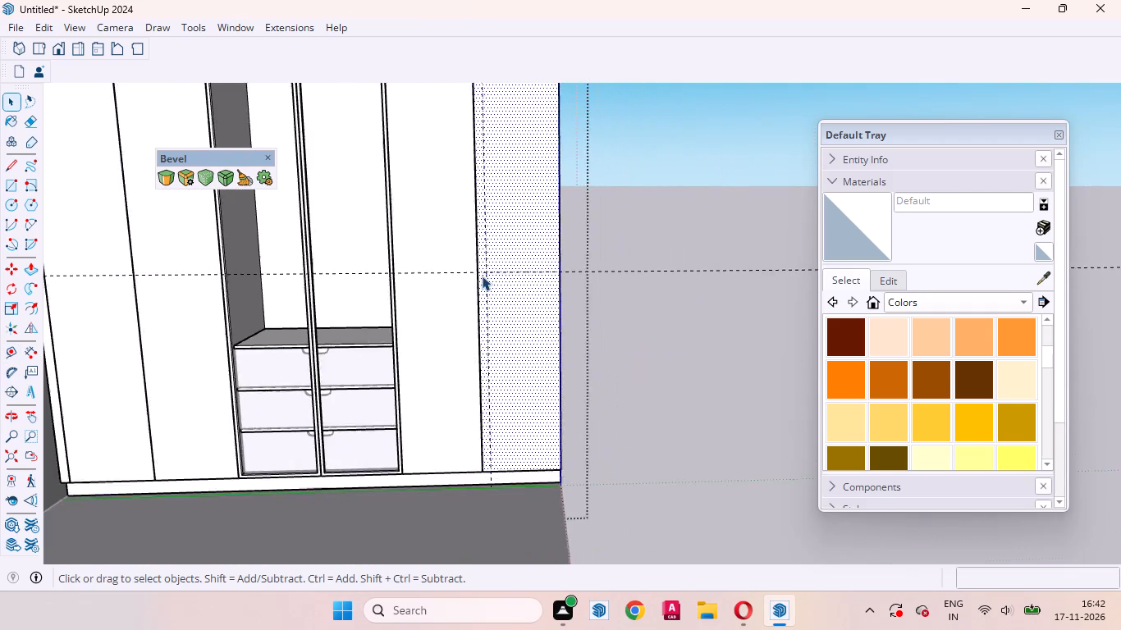
pyautogui.scroll(-5, 482, 276)
pyautogui.rightClick(585, 351)
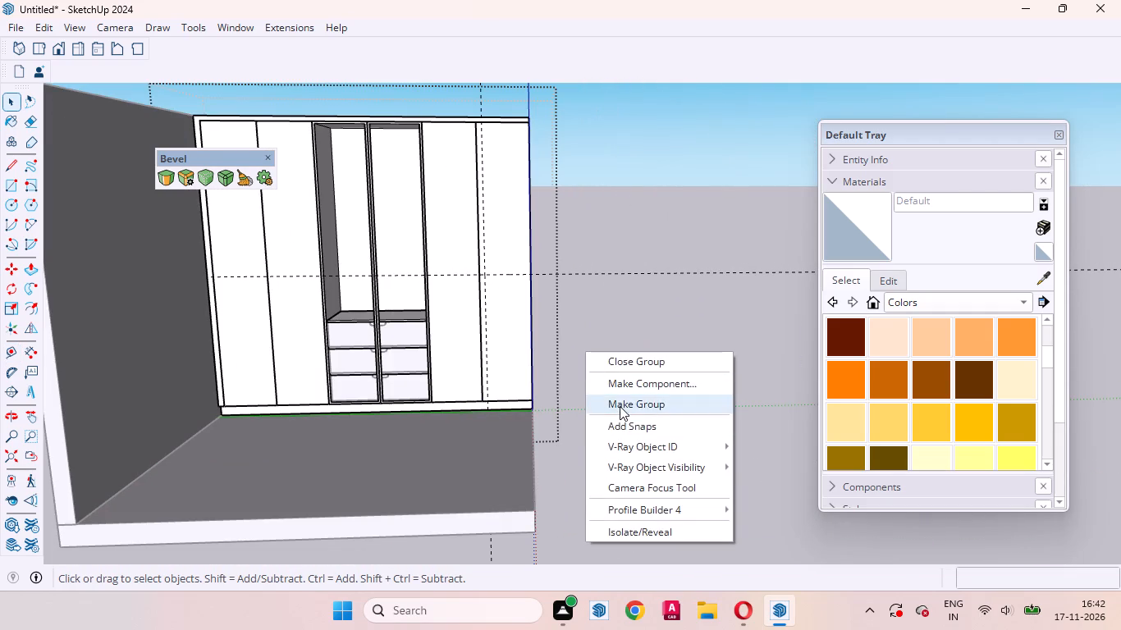
pyautogui.click(620, 406)
pyautogui.click(610, 371)
pyautogui.scroll(3, 488, 395)
pyautogui.click(707, 383)
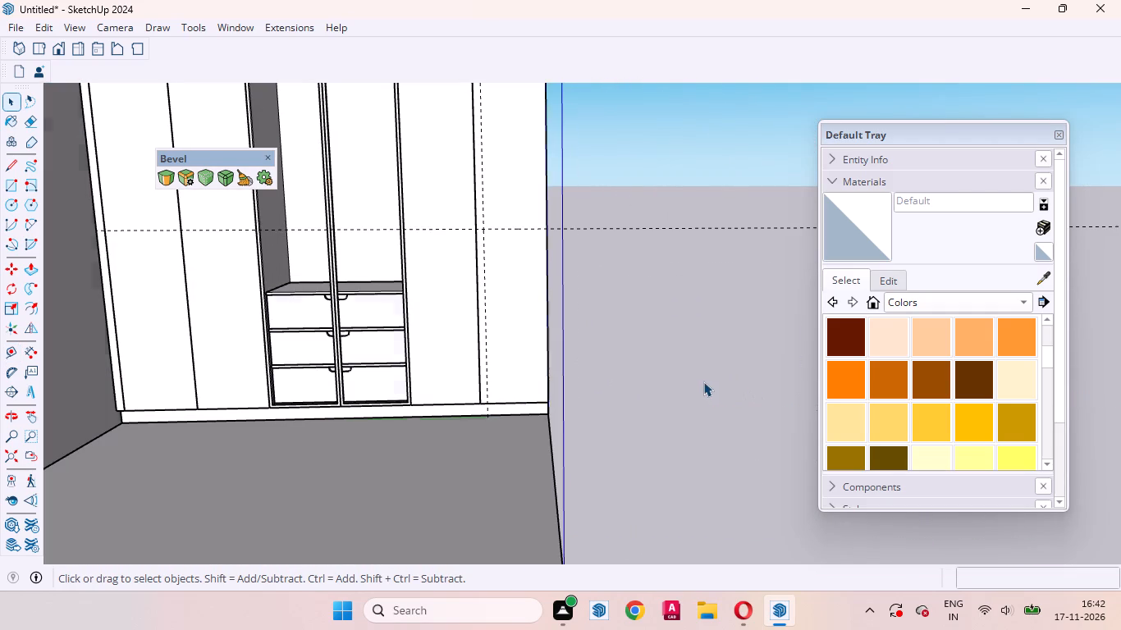
# In a new group, draw a 4' by 2" rectangle from the end door's lower inner corner to the intersection of the guides.
pyautogui.rightClick(667, 377)
pyautogui.click(714, 421)
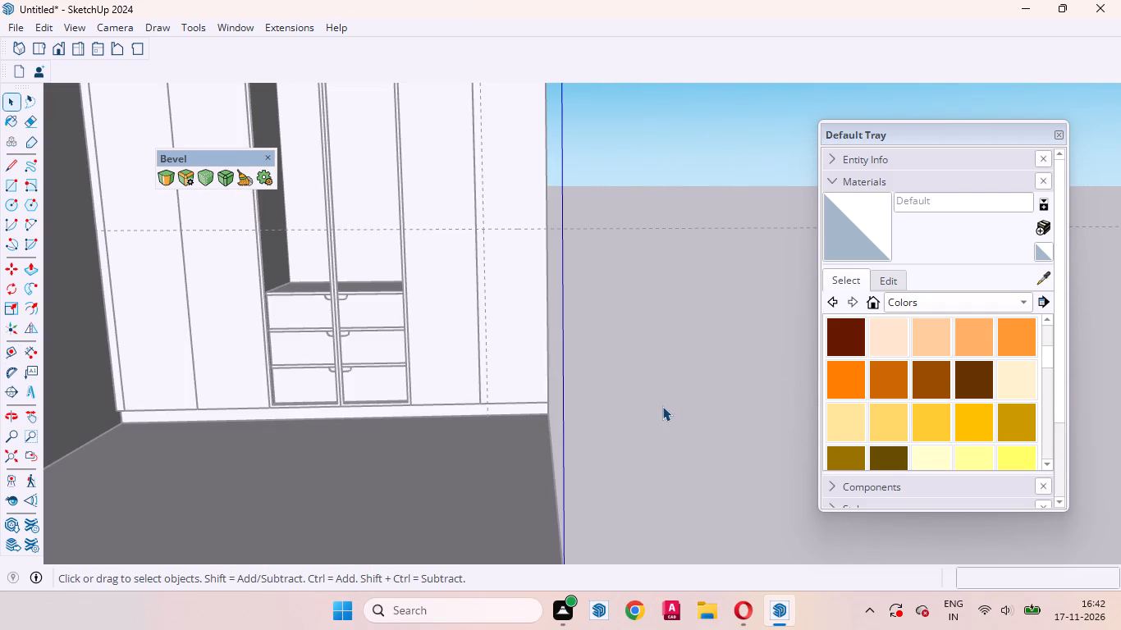
pyautogui.press('r')
pyautogui.scroll(12, 561, 428)
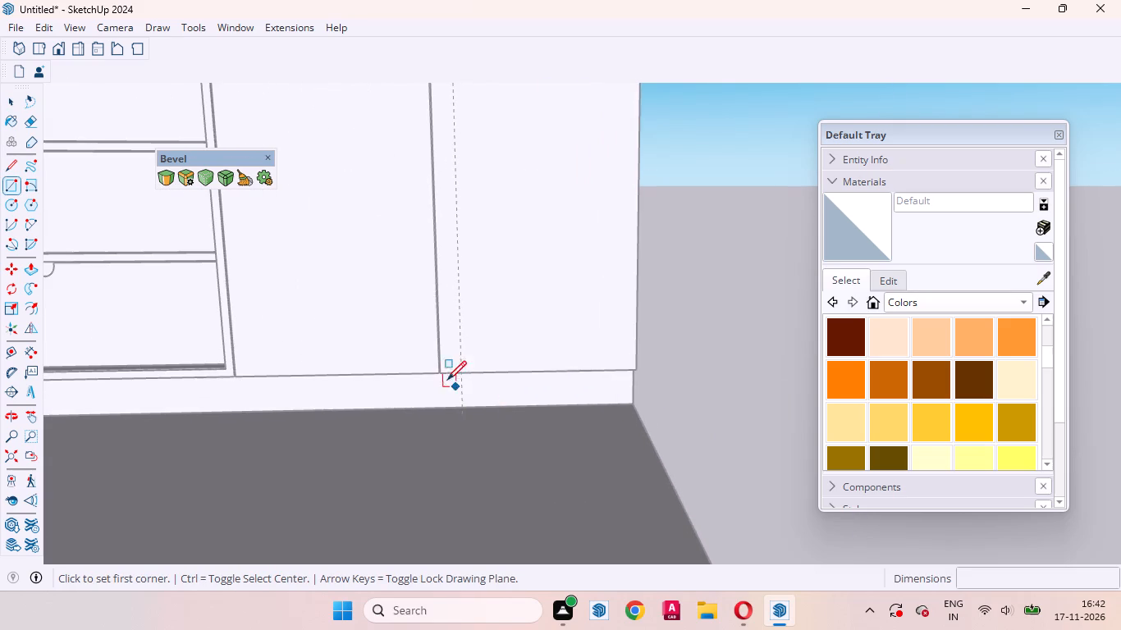
pyautogui.scroll(13, 438, 374)
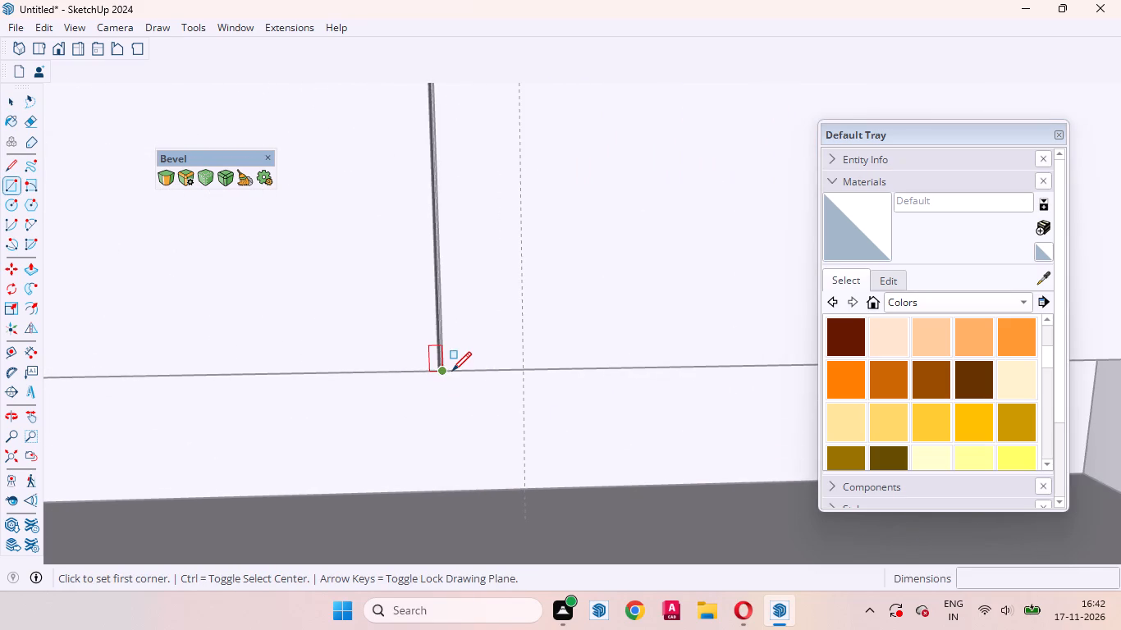
pyautogui.click(446, 371)
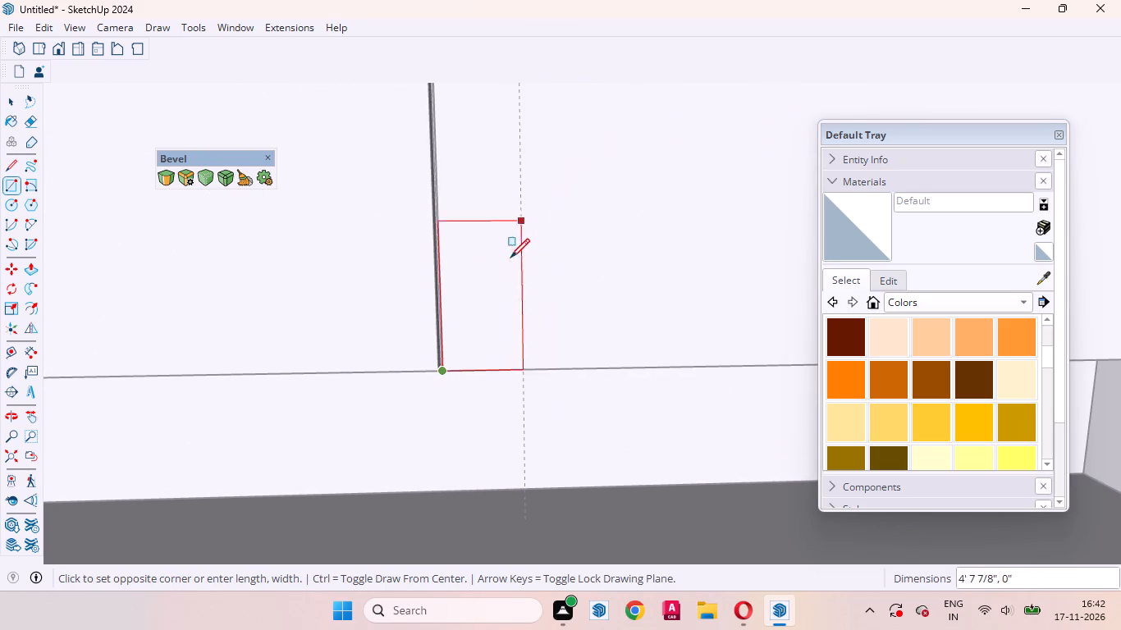
pyautogui.scroll(-5, 510, 273)
pyautogui.scroll(1, 510, 290)
pyautogui.scroll(-1, 510, 291)
pyautogui.scroll(1, 510, 291)
pyautogui.scroll(-20, 510, 291)
pyautogui.scroll(-1, 510, 291)
pyautogui.scroll(1, 510, 352)
pyautogui.scroll(-1, 510, 353)
pyautogui.scroll(1, 510, 354)
pyautogui.scroll(-1, 510, 355)
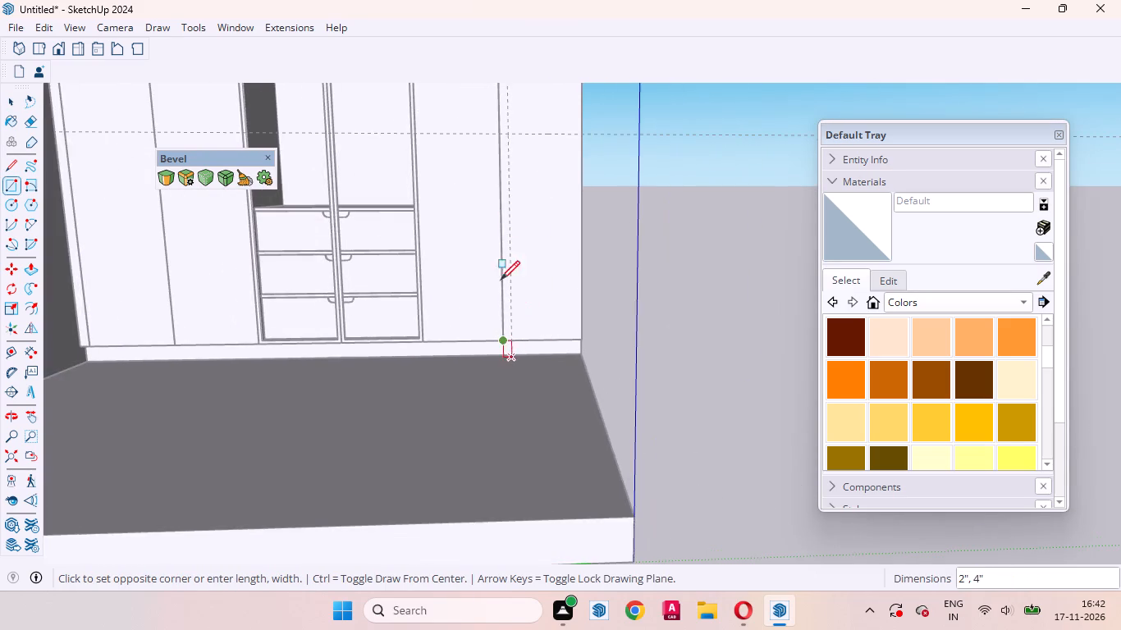
pyautogui.scroll(13, 527, 144)
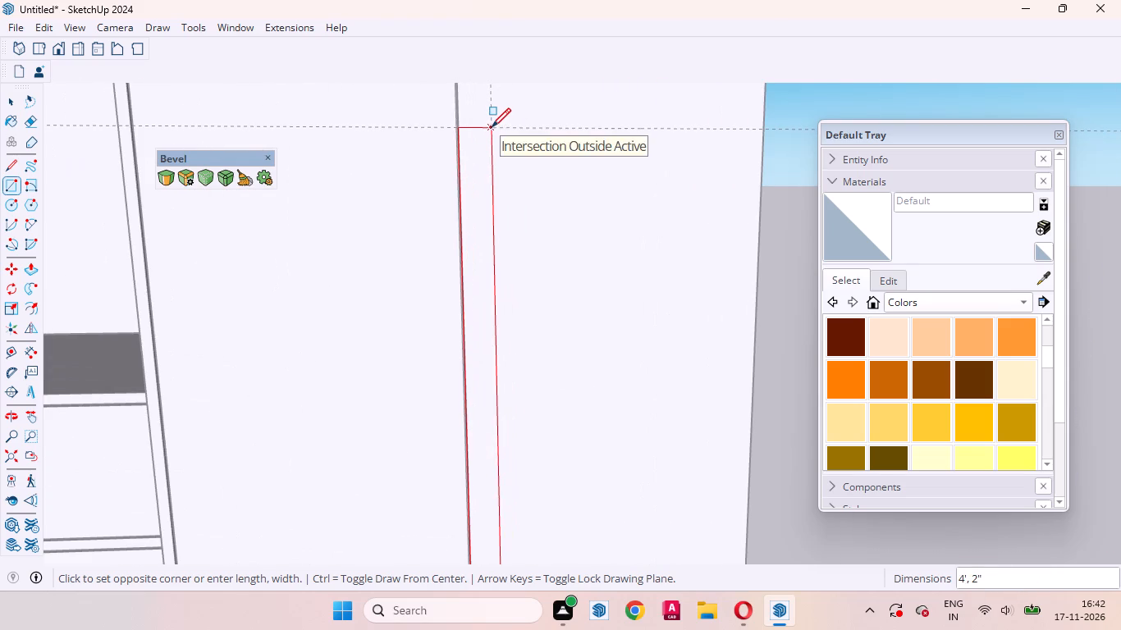
pyautogui.click(492, 127)
# Pull the narrow rectangle on the end door out 2" to form a vertical handle bar.
pyautogui.scroll(1, 510, 184)
pyautogui.moveTo(506, 188); pyautogui.dragTo(199, 312, button='middle')
pyautogui.press('space')
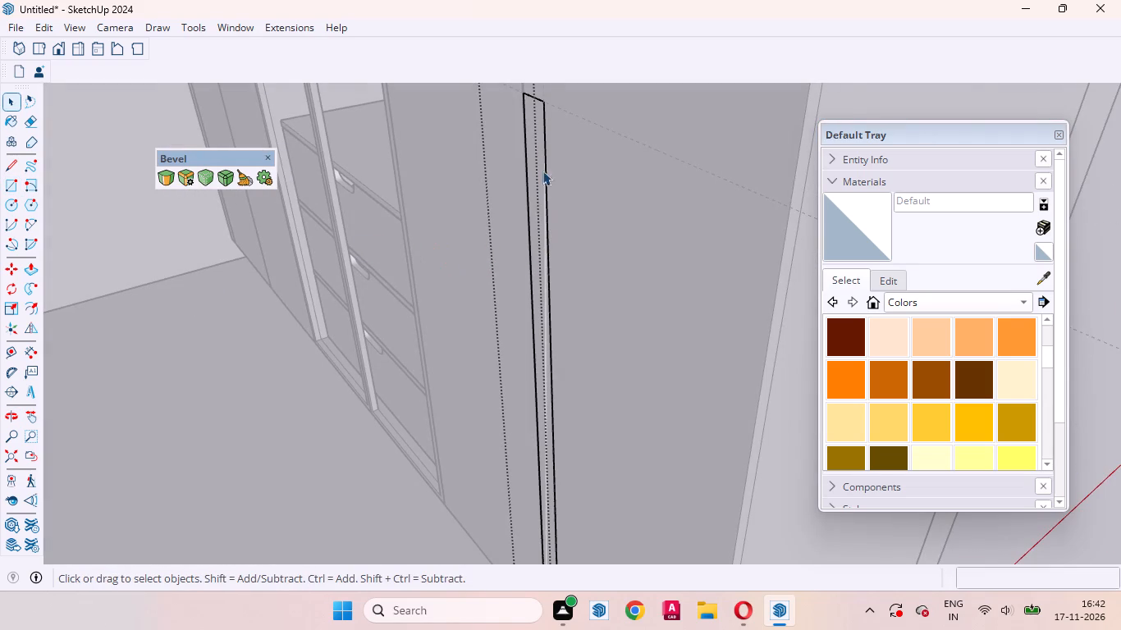
pyautogui.scroll(6, 544, 144)
pyautogui.press('p')
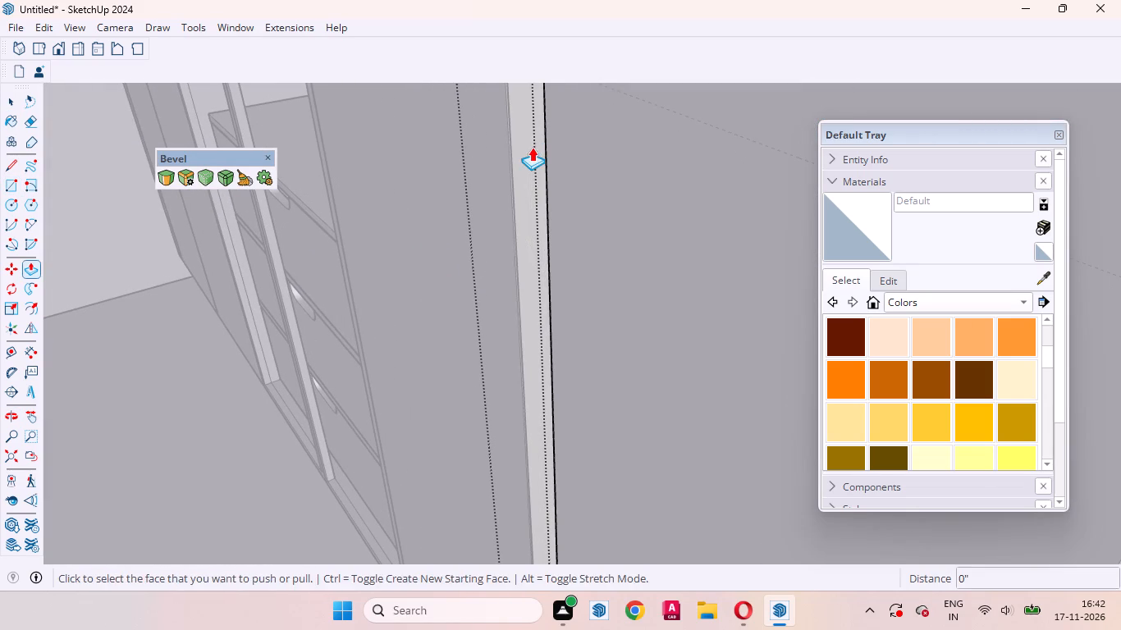
pyautogui.click(532, 147)
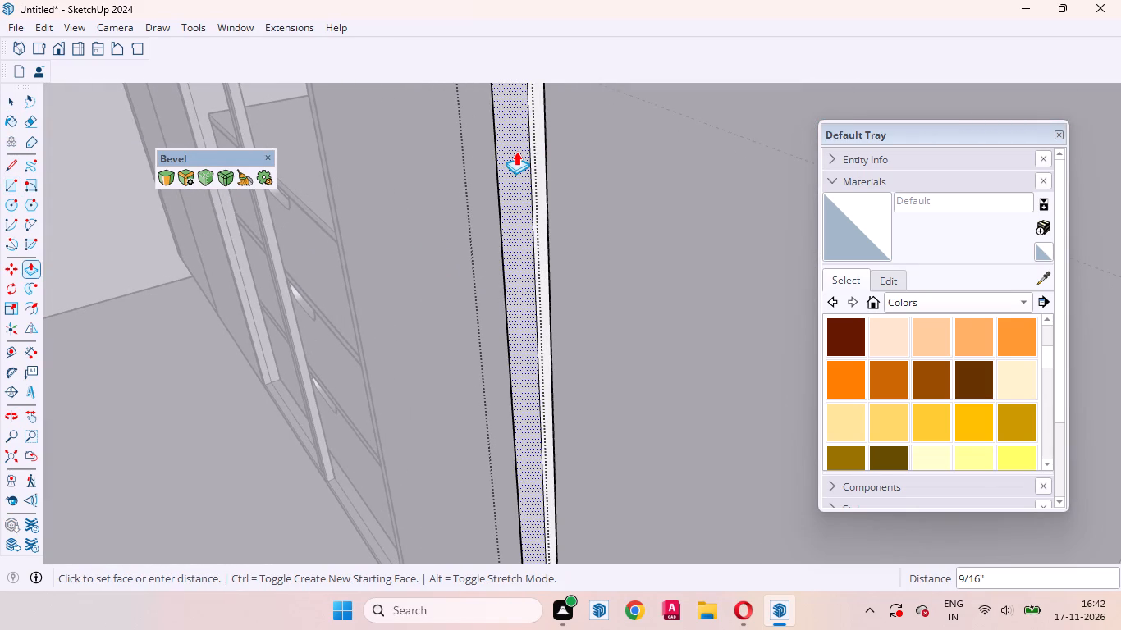
pyautogui.press('2')
pyautogui.press('Return')
pyautogui.press('space')
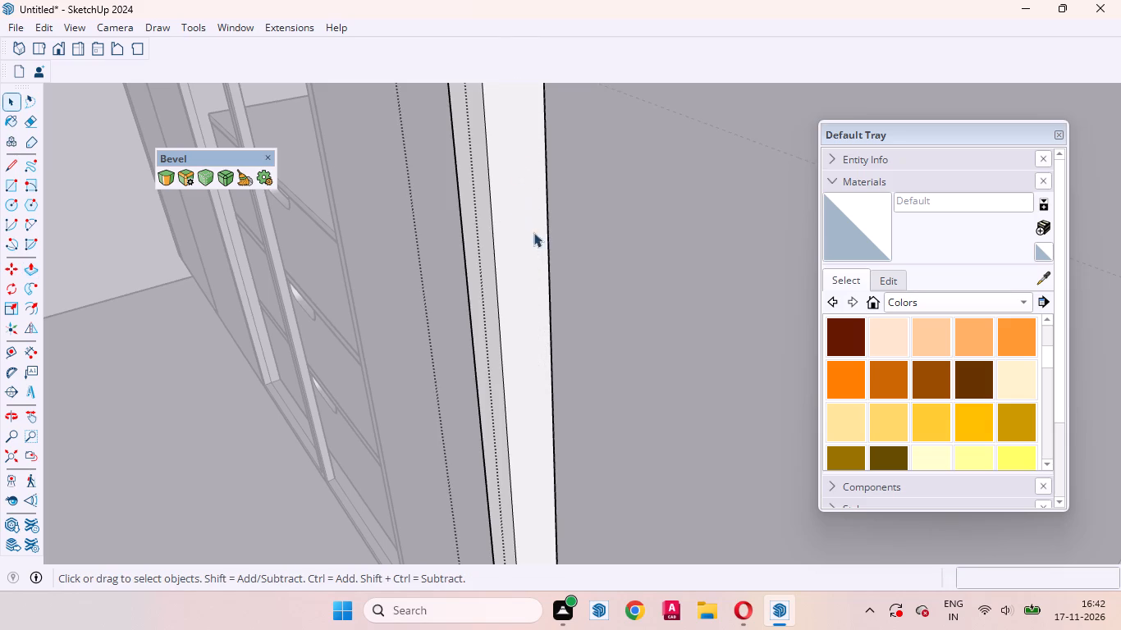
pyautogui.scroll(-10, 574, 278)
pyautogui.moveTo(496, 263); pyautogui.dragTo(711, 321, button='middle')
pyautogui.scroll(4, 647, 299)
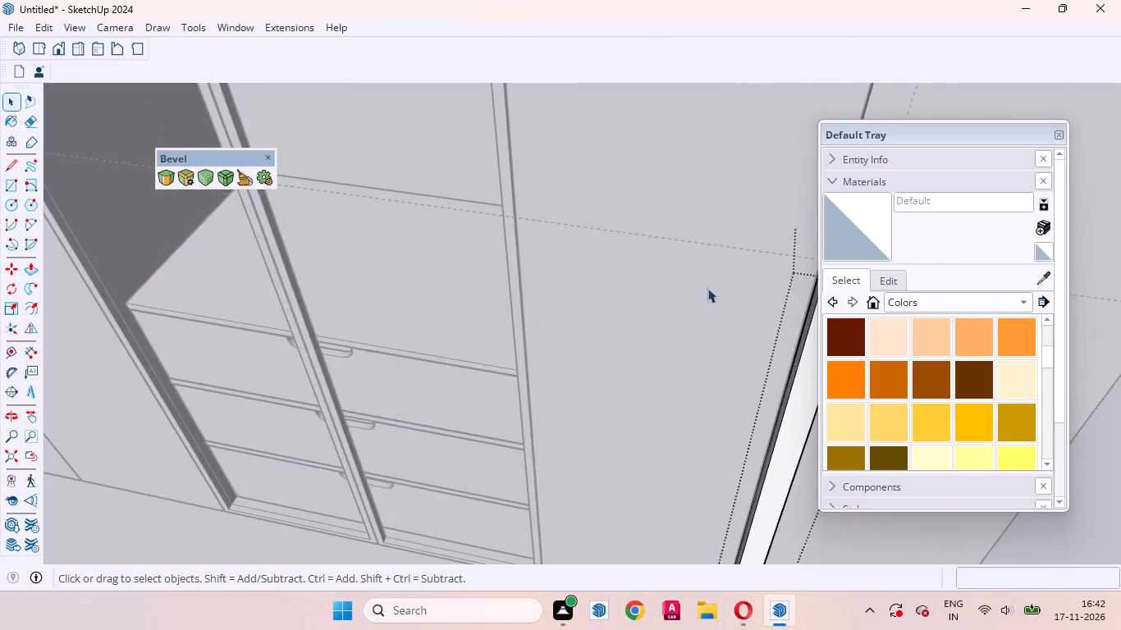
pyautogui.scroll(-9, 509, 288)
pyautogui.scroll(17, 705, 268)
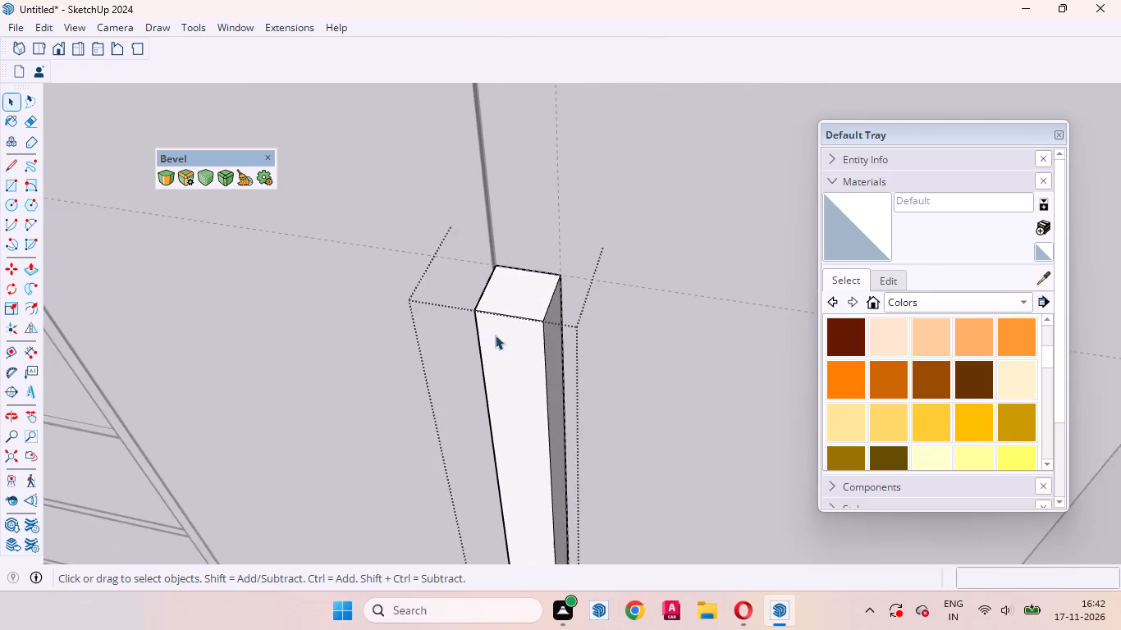
# Push the handle bar's front face back 1" and close the handle group.
pyautogui.click(542, 372)
pyautogui.press('p')
pyautogui.click(518, 369)
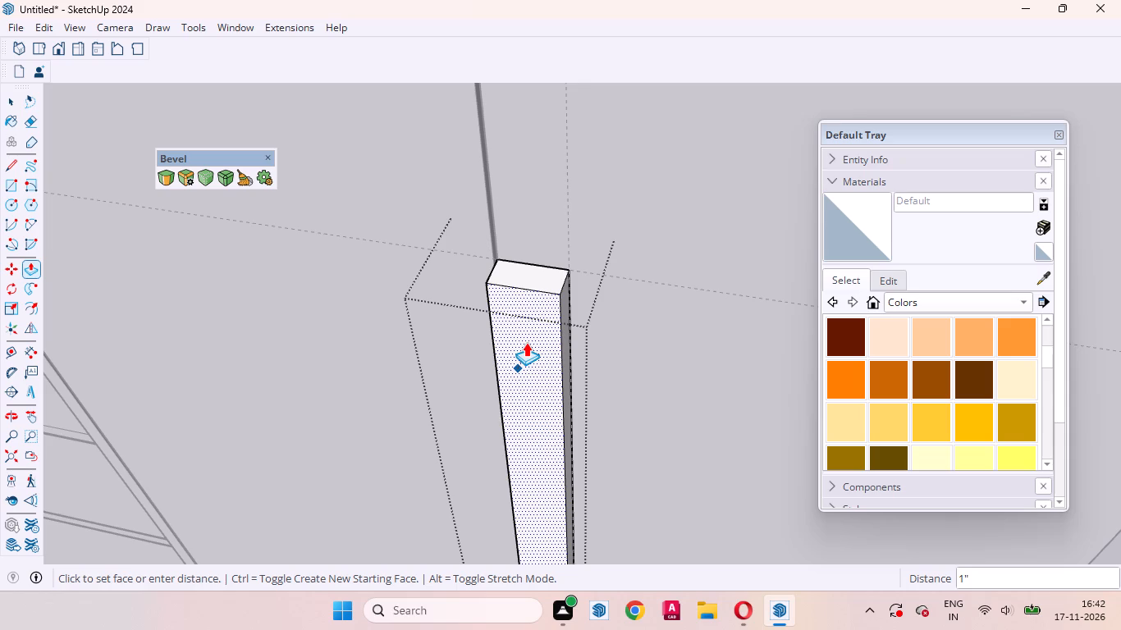
pyautogui.click(526, 342)
pyautogui.press('space')
pyautogui.scroll(-9, 548, 226)
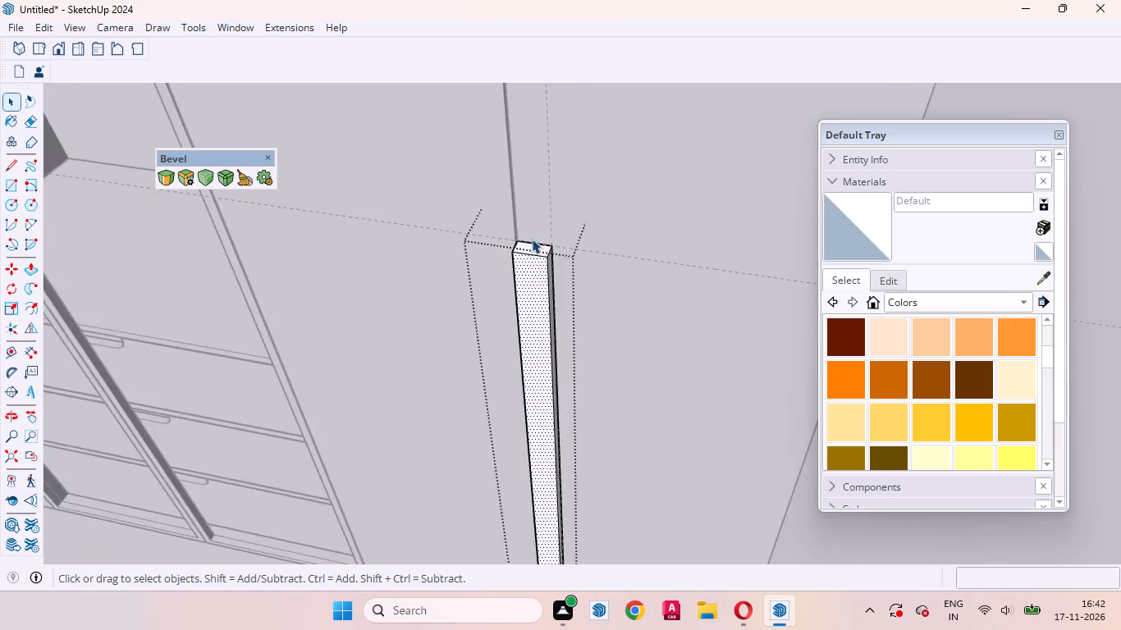
pyautogui.scroll(-9, 532, 239)
pyautogui.scroll(1, 531, 286)
pyautogui.scroll(-9, 531, 286)
pyautogui.click(713, 424)
# Place a vertical guide 1" in from the outer edge of the handle bar on the end door.
pyautogui.moveTo(502, 365); pyautogui.dragTo(625, 229, button='middle')
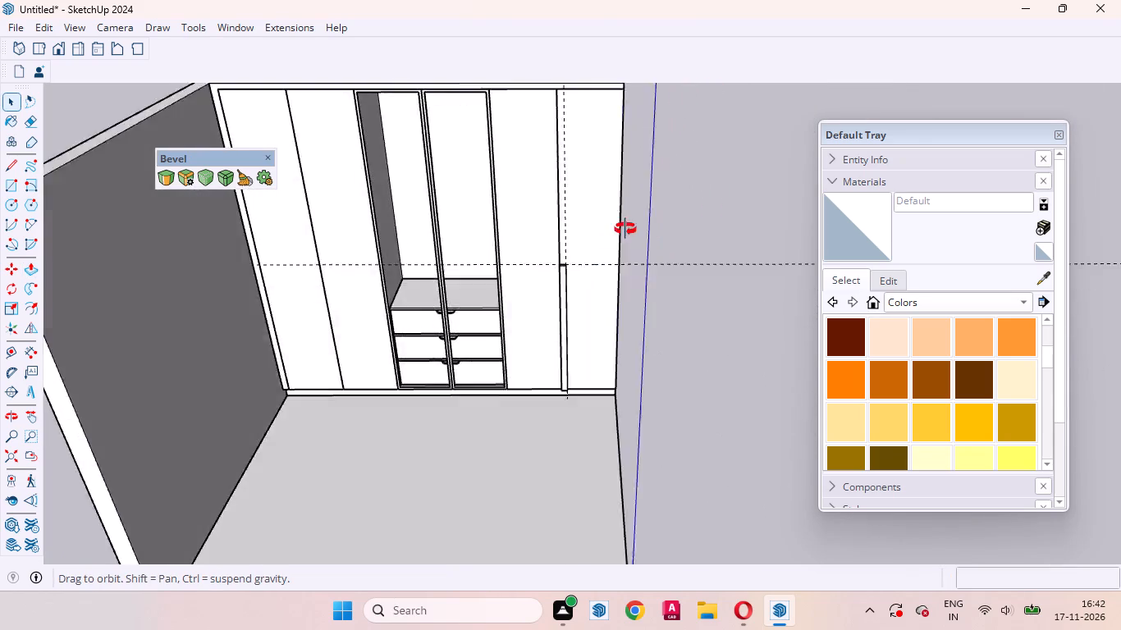
pyautogui.moveTo(625, 229); pyautogui.dragTo(609, 236, button='middle')
pyautogui.scroll(4, 582, 245)
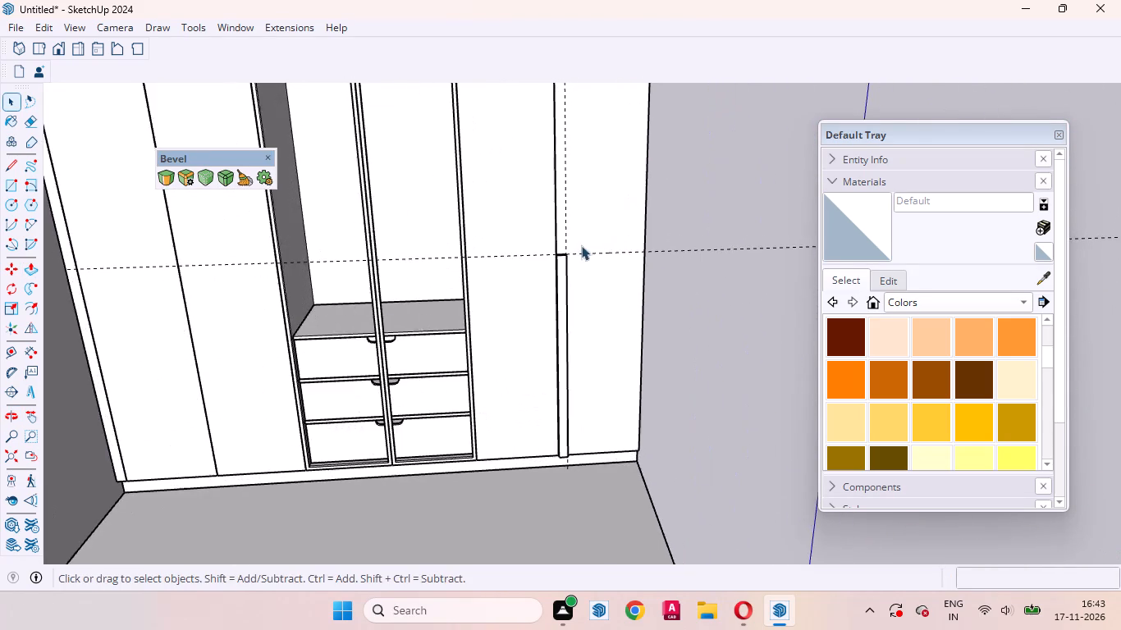
pyautogui.scroll(13, 581, 245)
pyautogui.scroll(-7, 536, 243)
pyautogui.scroll(1, 552, 220)
pyautogui.scroll(-5, 552, 220)
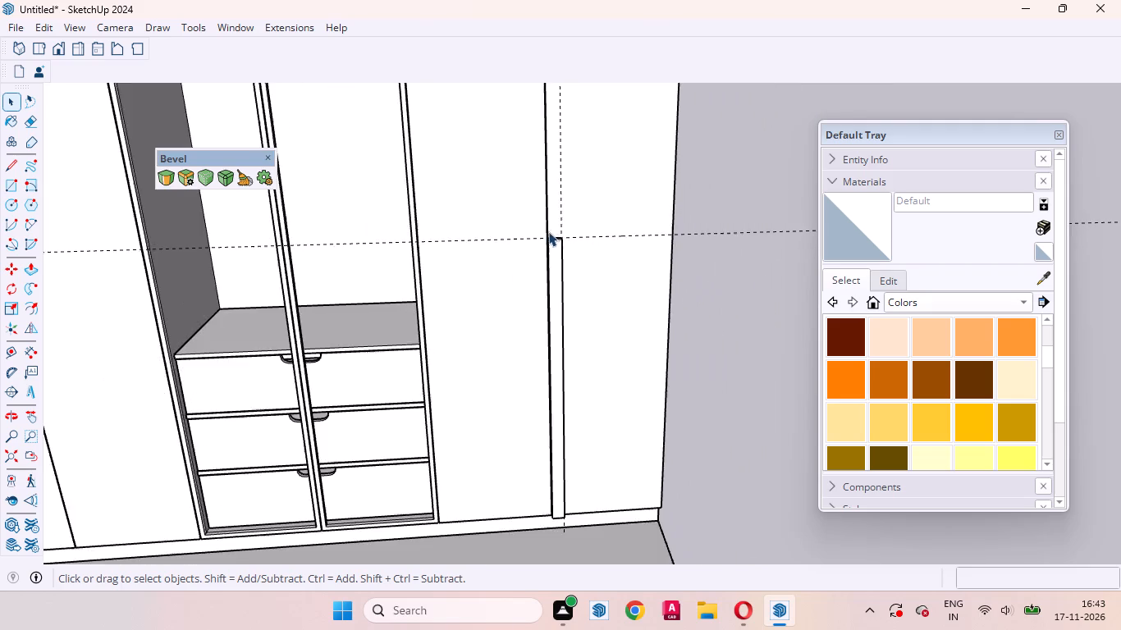
pyautogui.scroll(-4, 548, 231)
pyautogui.scroll(5, 544, 330)
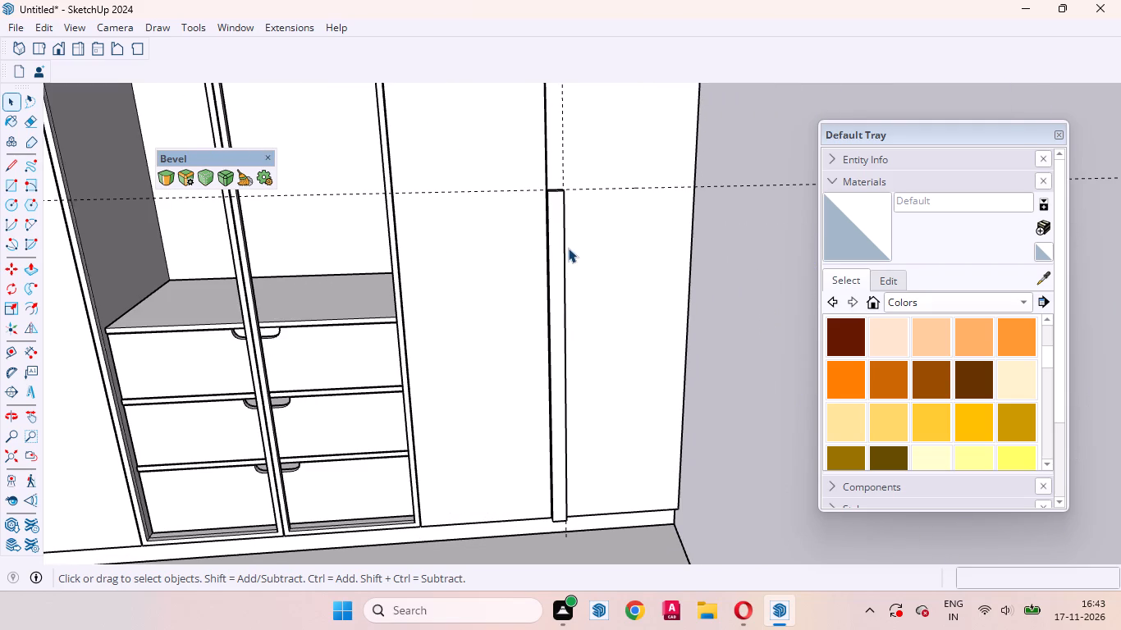
pyautogui.press('t')
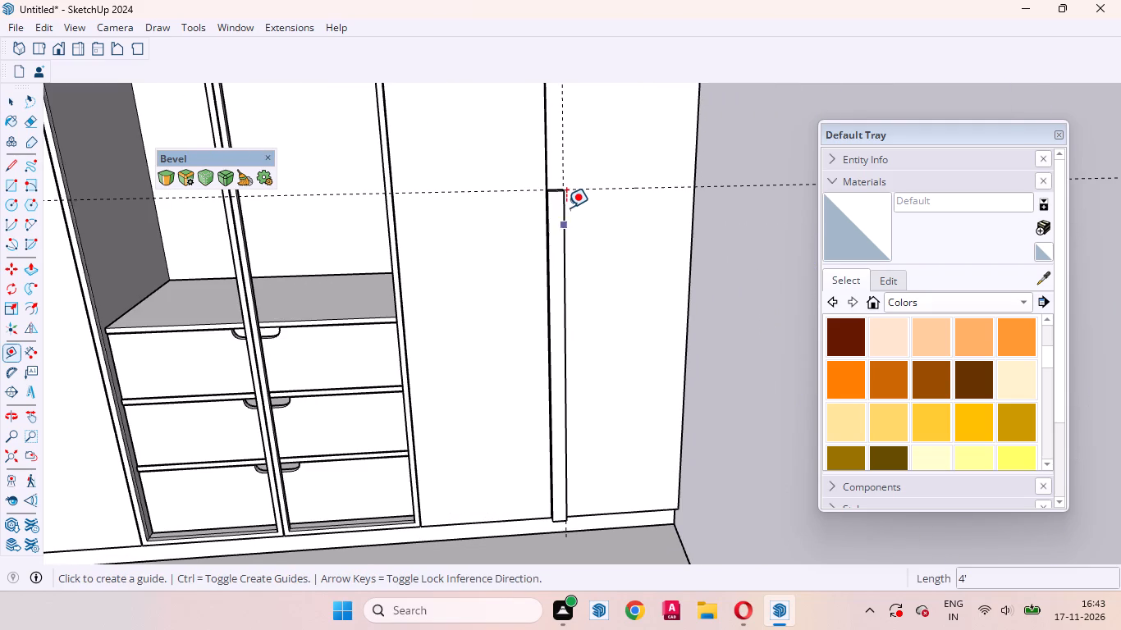
pyautogui.scroll(7, 566, 208)
pyautogui.click(566, 208)
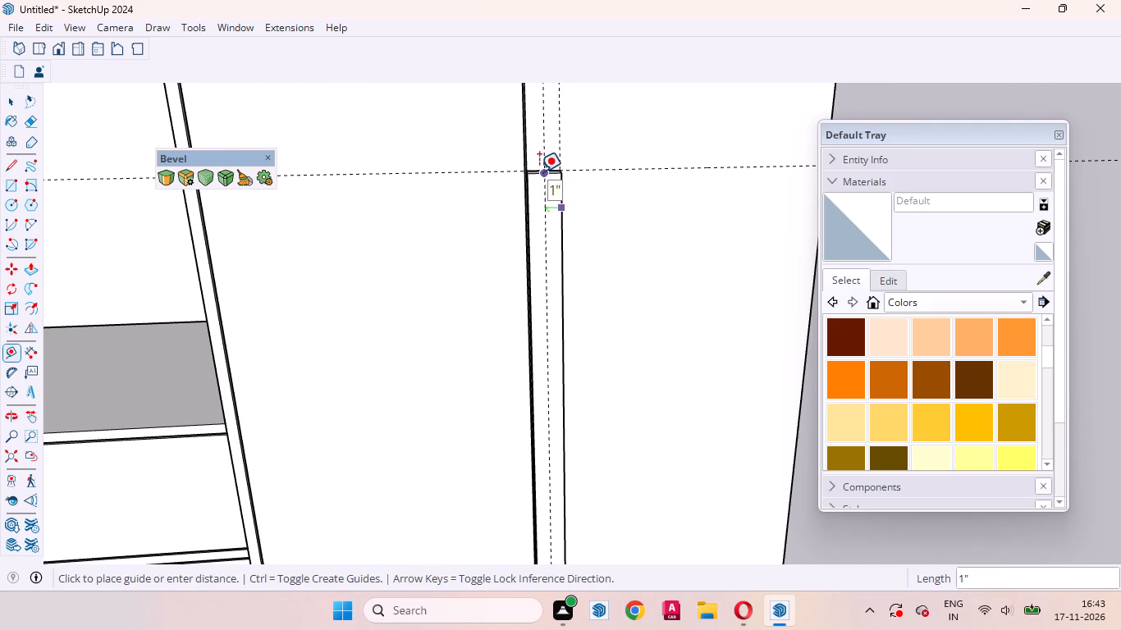
pyautogui.click(539, 171)
pyautogui.press('space')
pyautogui.scroll(-2, 542, 210)
pyautogui.scroll(1, 545, 206)
pyautogui.scroll(-7, 546, 202)
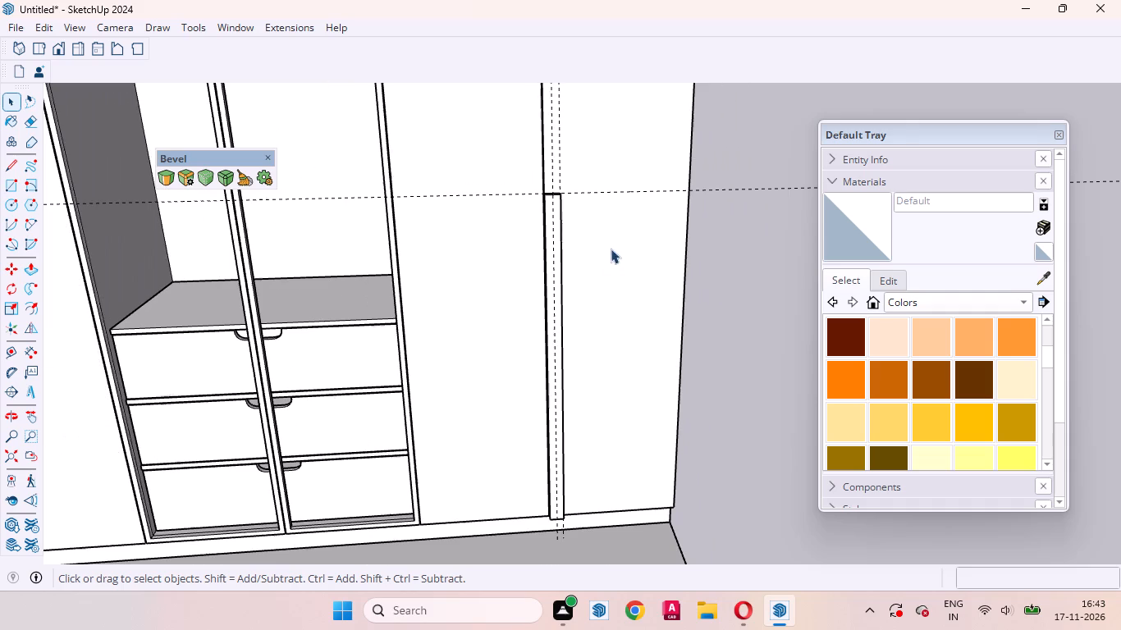
pyautogui.press('space')
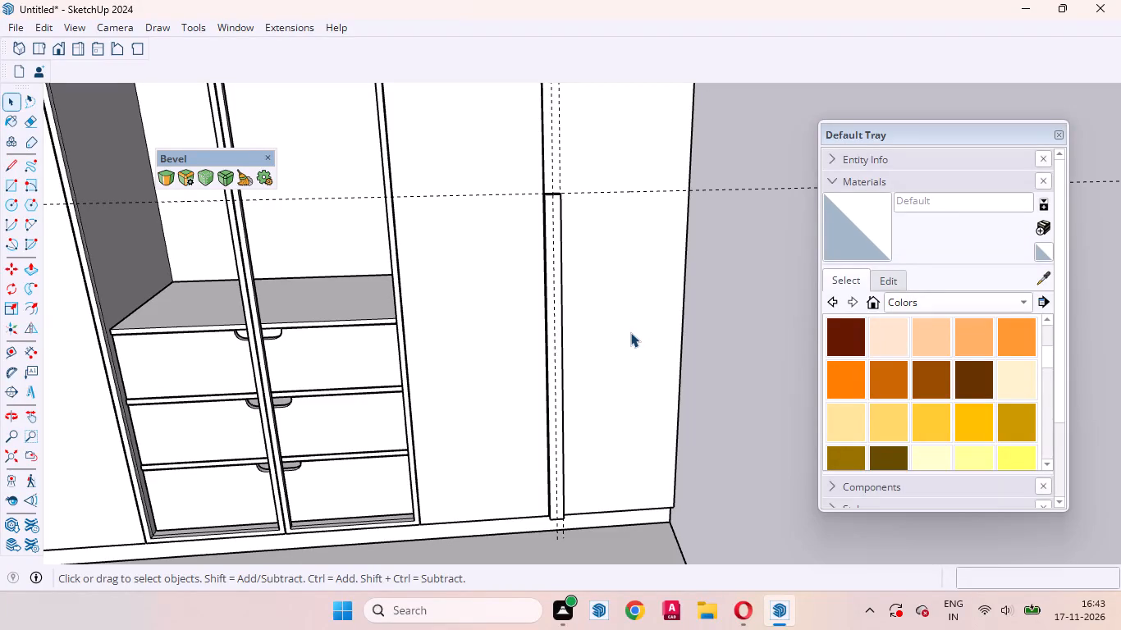
# Inside the handle group, copy the front vertical edge of the outer side face 1/2" back to that face's midpoint.
pyautogui.scroll(-3, 591, 296)
pyautogui.moveTo(575, 348); pyautogui.dragTo(493, 427, button='middle')
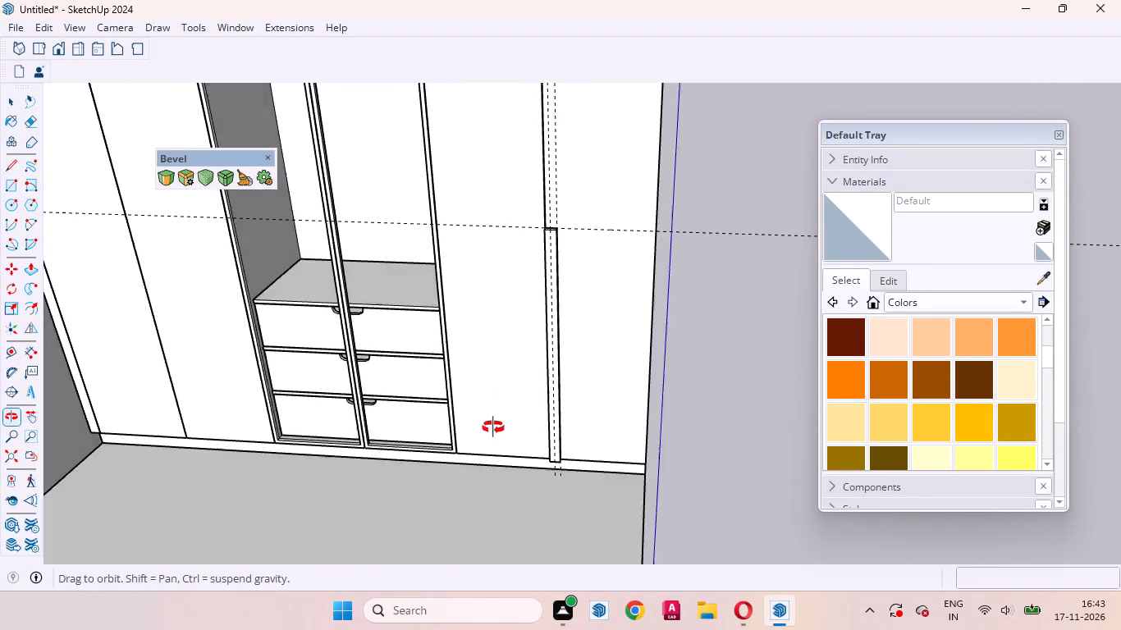
pyautogui.moveTo(493, 427); pyautogui.dragTo(352, 489, button='middle')
pyautogui.scroll(18, 490, 281)
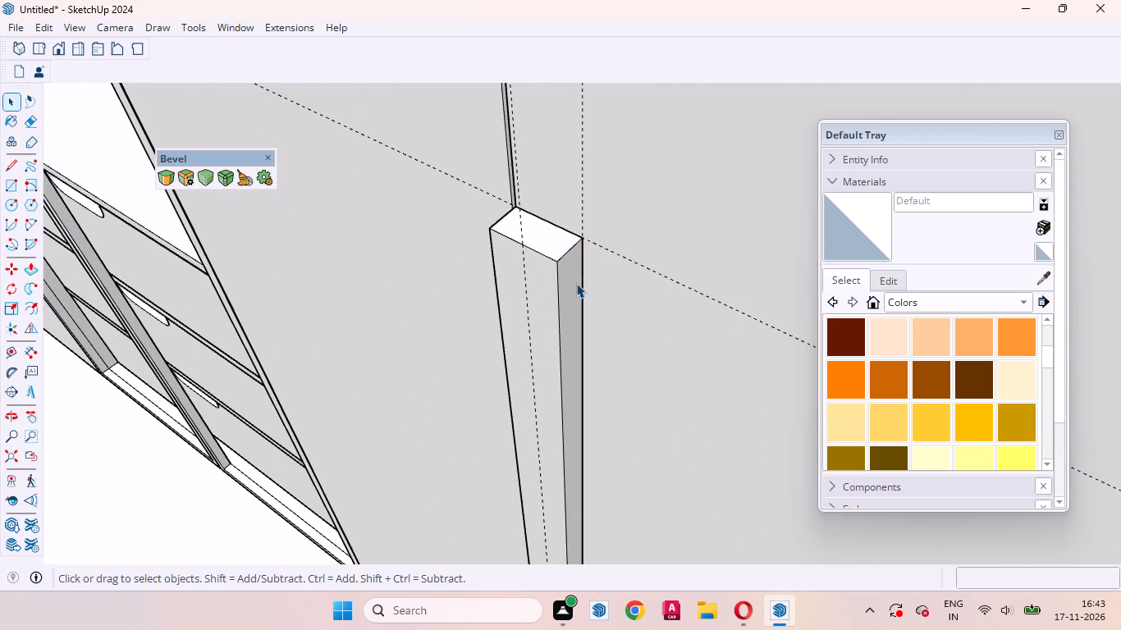
pyautogui.click(576, 283)
pyautogui.moveTo(574, 294); pyautogui.dragTo(496, 316, button='middle')
pyautogui.doubleClick(583, 281)
pyautogui.click(577, 312)
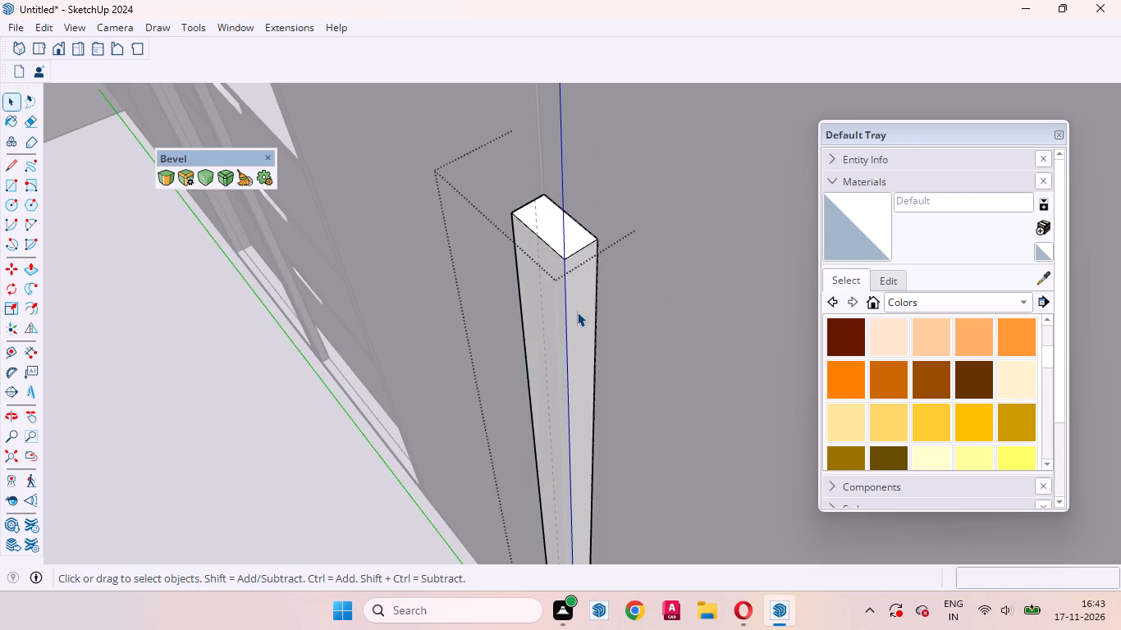
pyautogui.scroll(4, 570, 308)
pyautogui.moveTo(569, 328); pyautogui.dragTo(546, 301, button='middle')
pyautogui.click(565, 281)
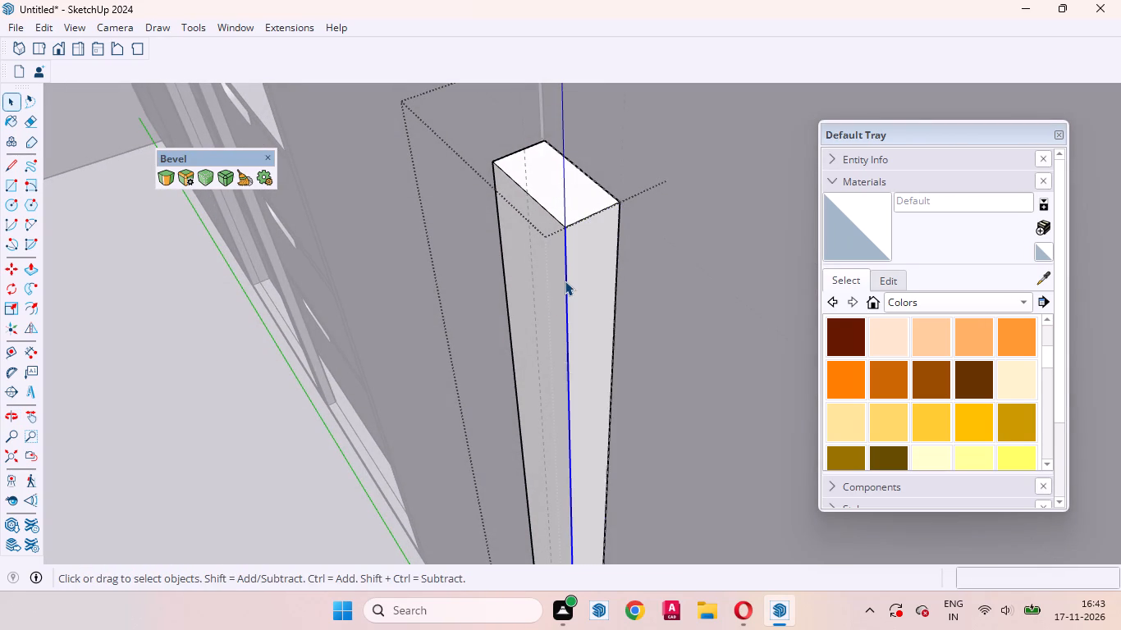
pyautogui.press('m')
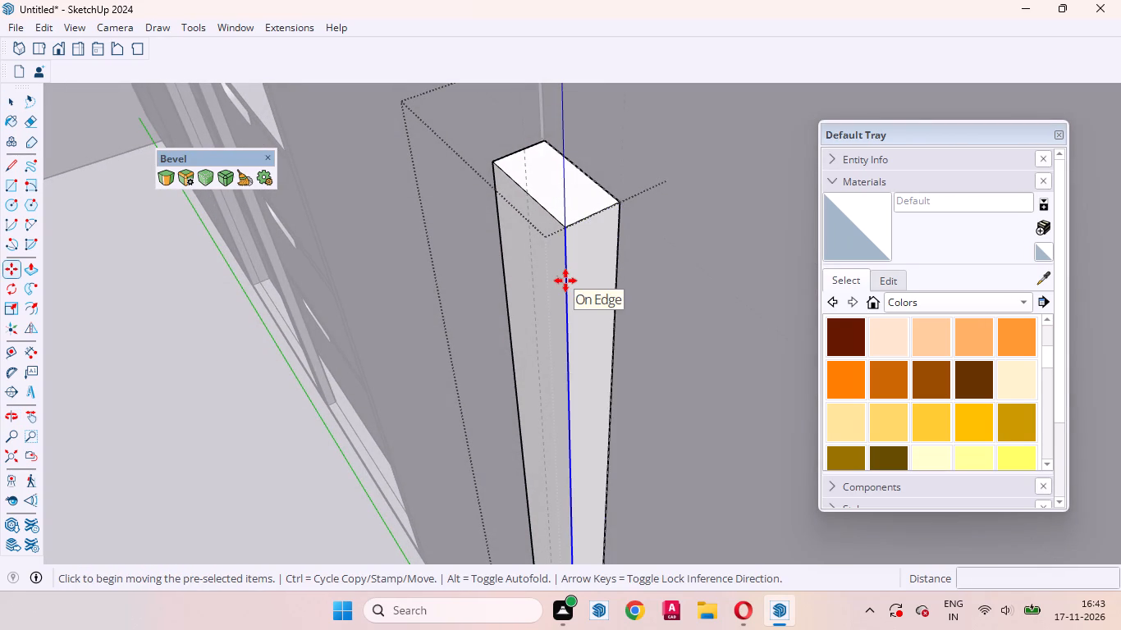
pyautogui.click(565, 281)
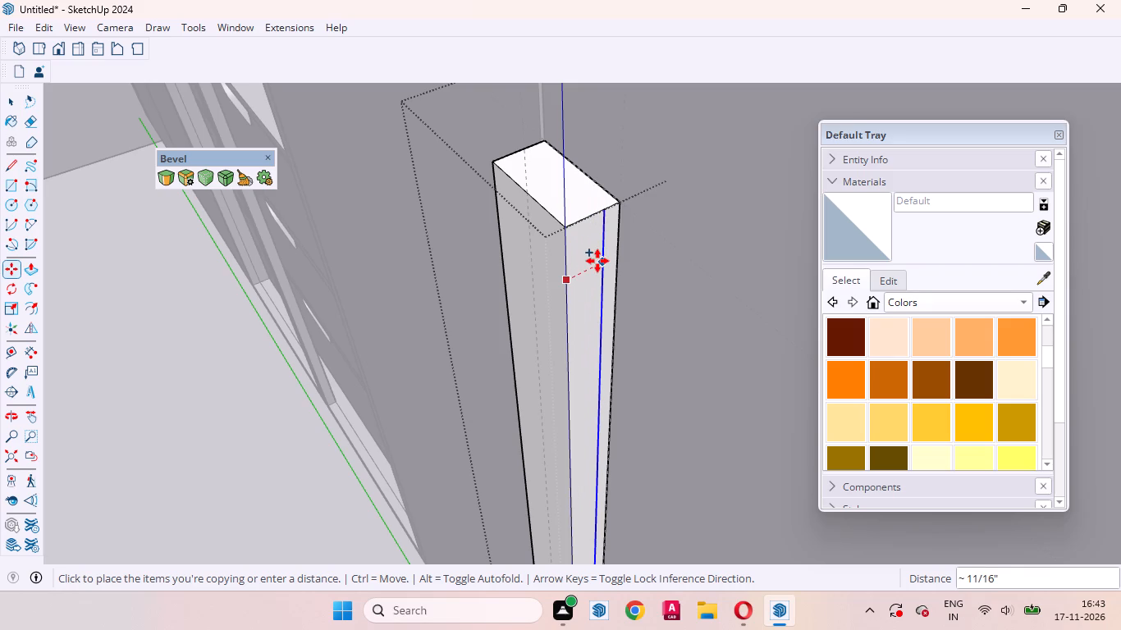
pyautogui.press('space')
pyautogui.scroll(4, 568, 199)
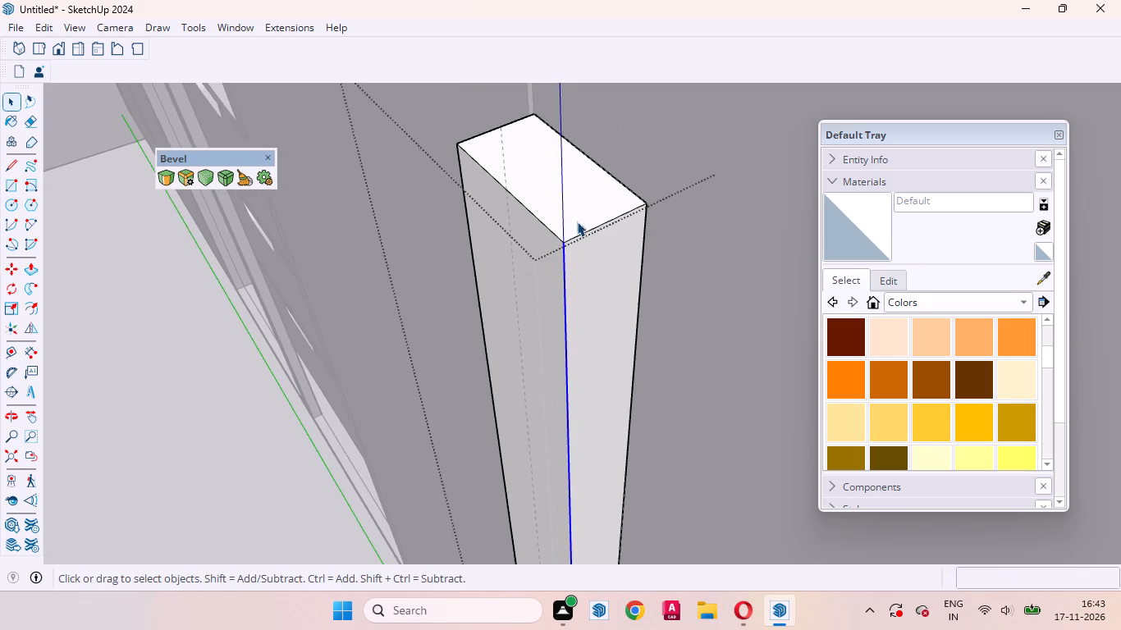
pyautogui.scroll(2, 577, 221)
pyautogui.moveTo(569, 263); pyautogui.dragTo(458, 265, button='middle')
pyautogui.press('m')
pyautogui.scroll(2, 563, 247)
pyautogui.click(553, 240)
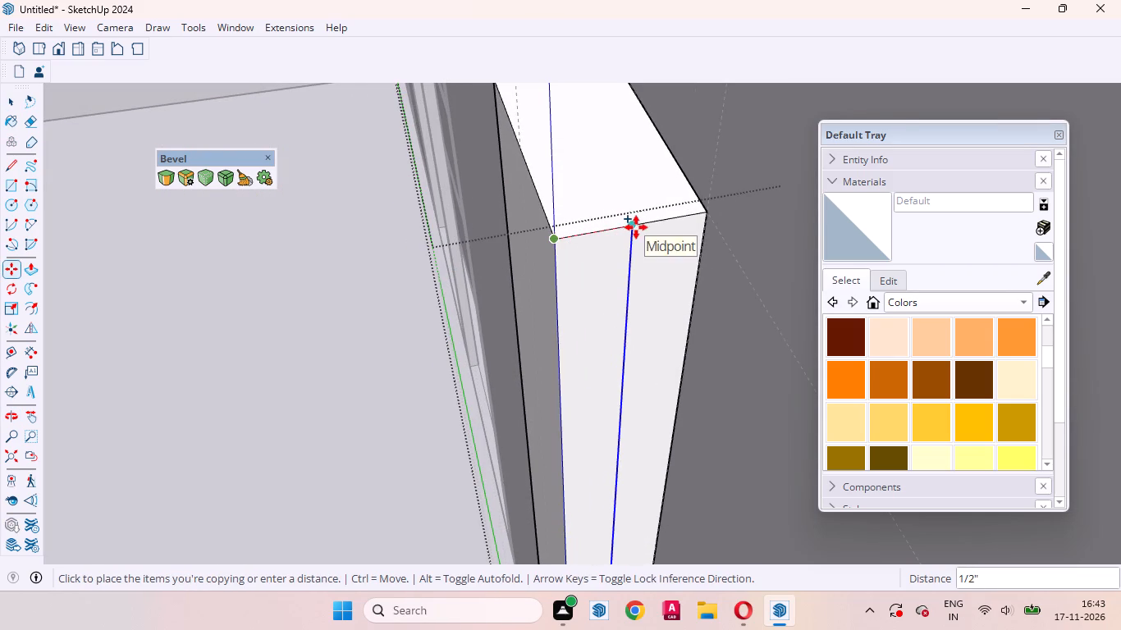
pyautogui.click(636, 227)
pyautogui.press('space')
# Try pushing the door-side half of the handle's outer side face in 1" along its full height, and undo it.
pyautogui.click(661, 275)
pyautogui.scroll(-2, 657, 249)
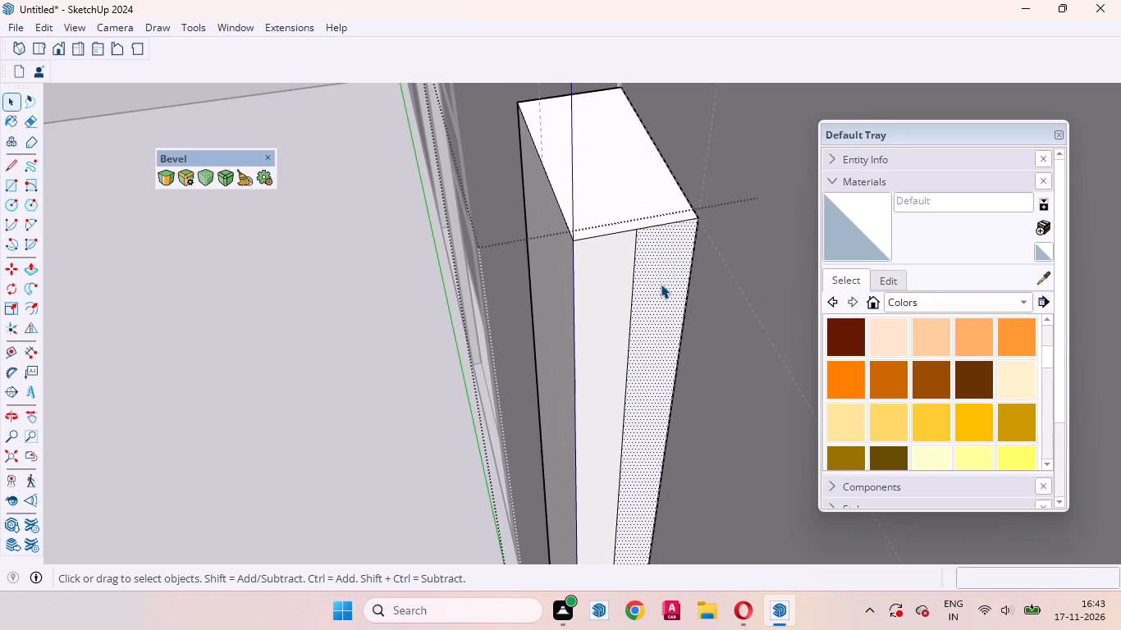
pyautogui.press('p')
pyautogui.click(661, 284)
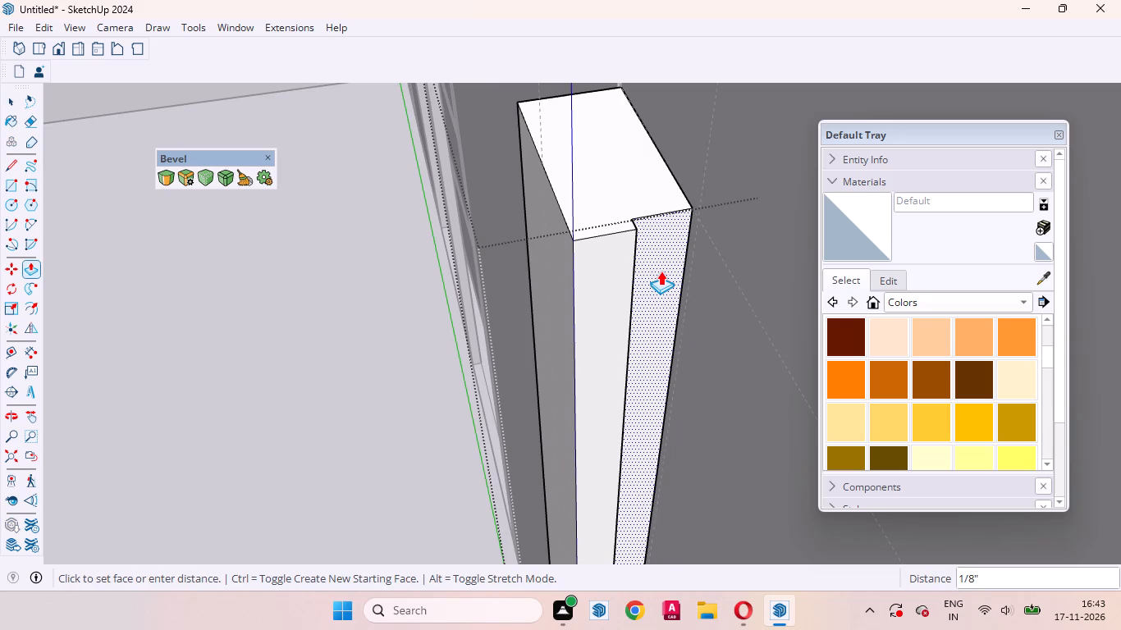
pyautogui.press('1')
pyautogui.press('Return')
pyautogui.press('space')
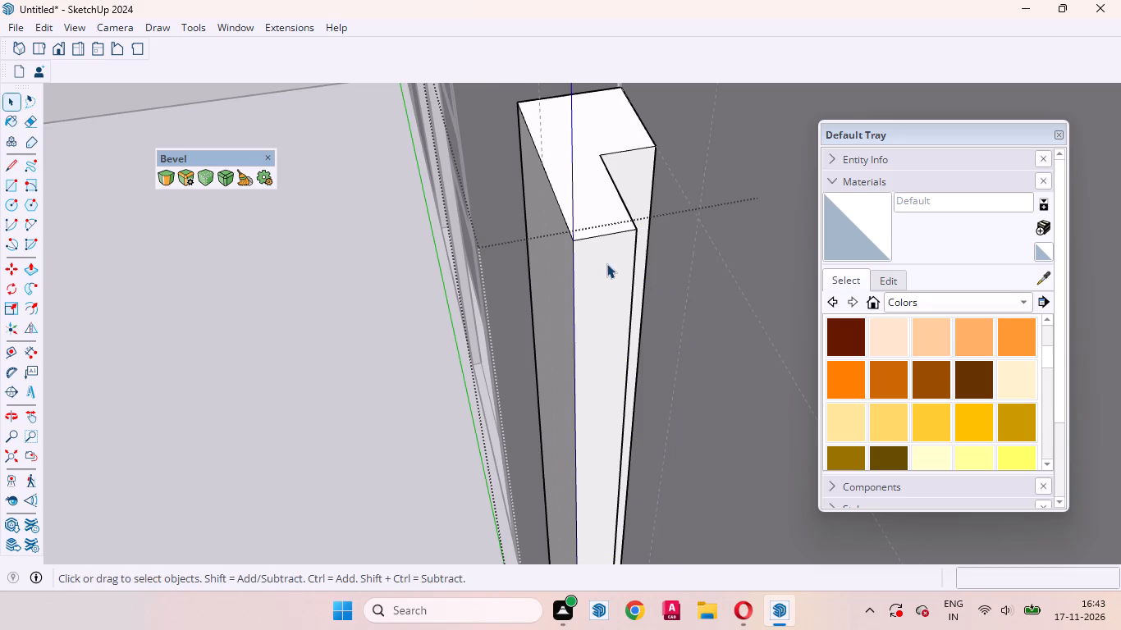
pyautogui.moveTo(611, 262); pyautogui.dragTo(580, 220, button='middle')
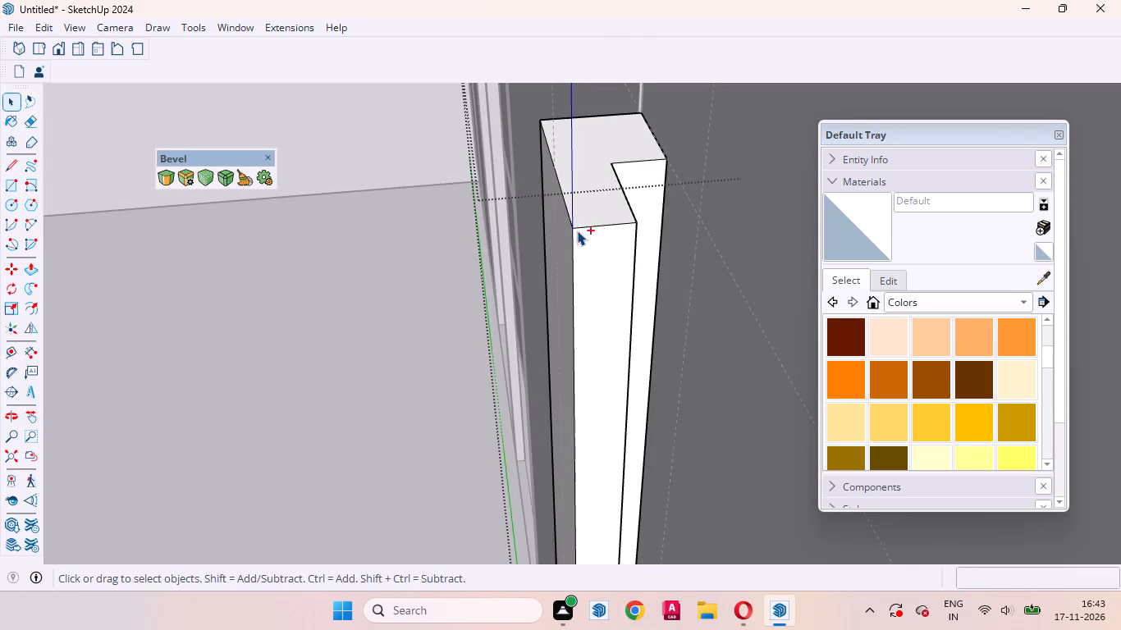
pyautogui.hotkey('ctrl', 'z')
# Draw a 1/2" wide tangent arc across the door-side strip of the handle's side face, a little below its upper end.
pyautogui.click(661, 285)
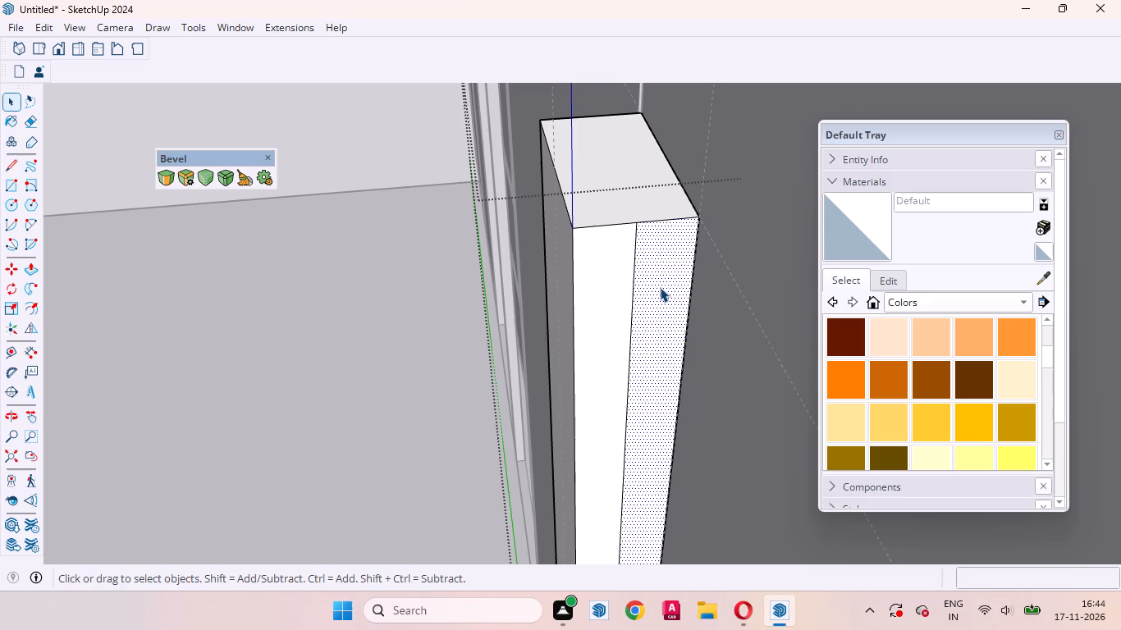
pyautogui.press('l')
pyautogui.scroll(2, 644, 294)
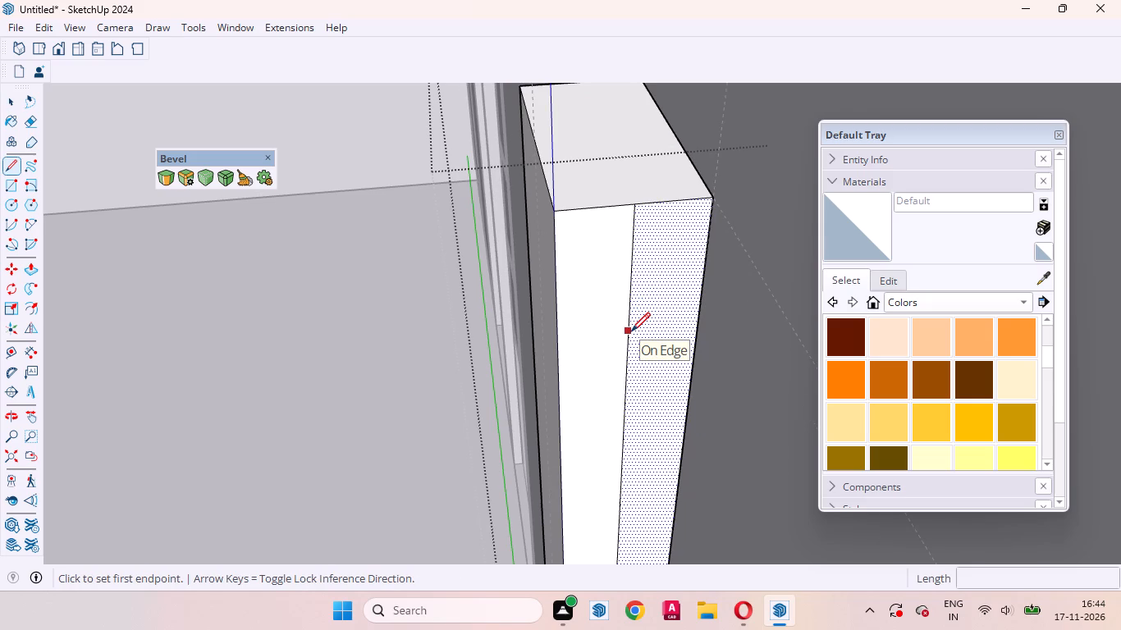
pyautogui.press('space')
pyautogui.press('a')
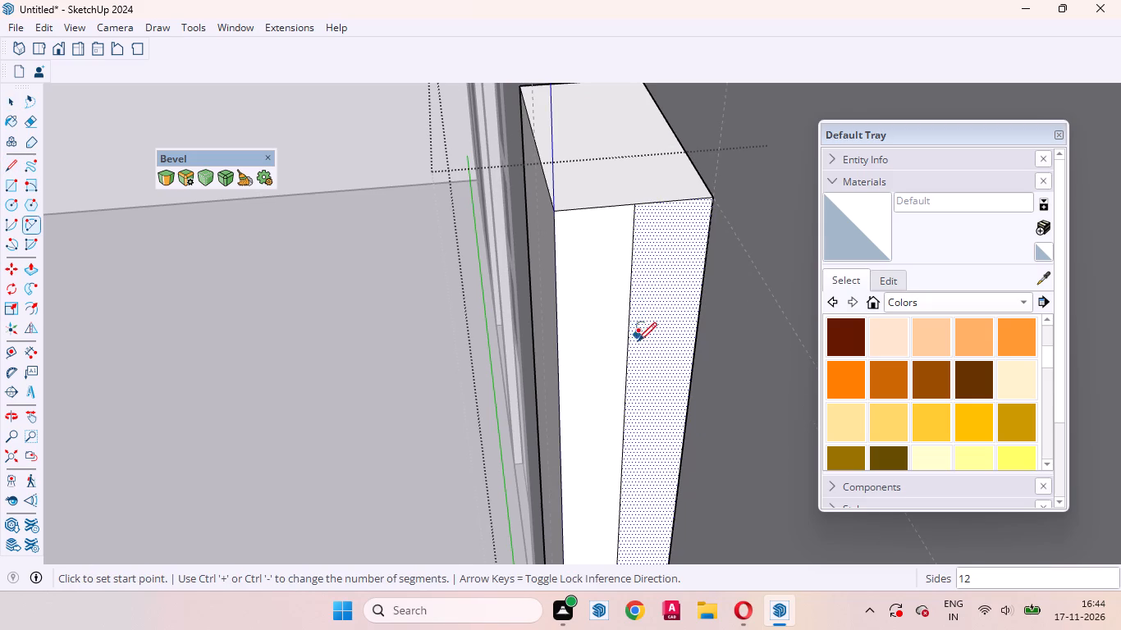
pyautogui.click(631, 358)
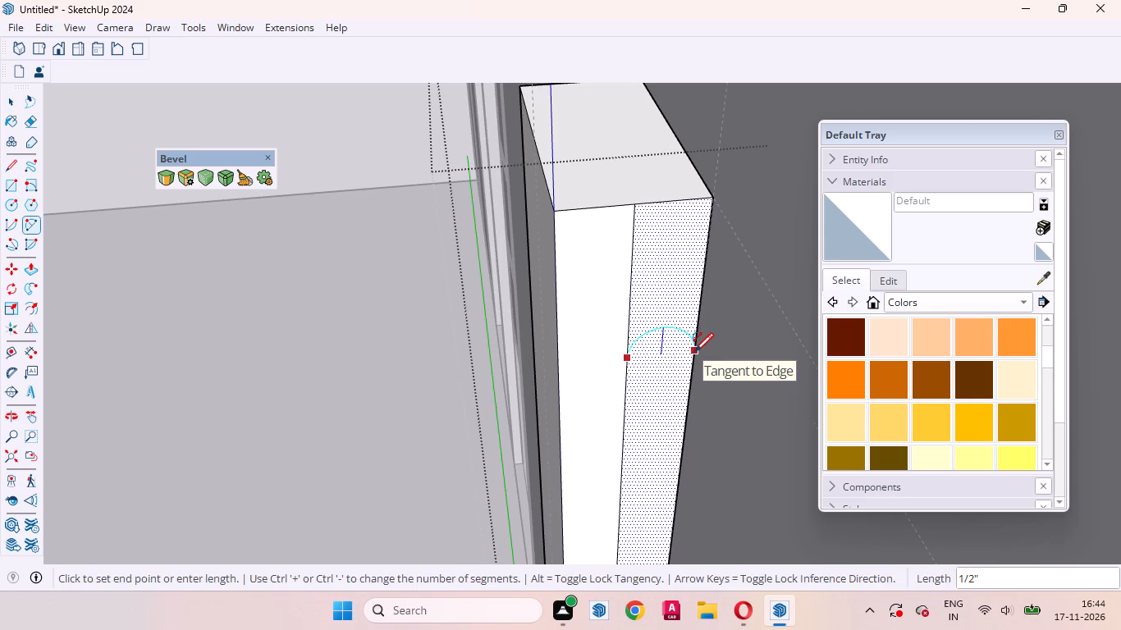
pyautogui.doubleClick(694, 352)
pyautogui.press('space')
# Erase the dividing edge segment above the arc on the handle's side face.
pyautogui.click(663, 370)
pyautogui.scroll(-1, 660, 203)
pyautogui.scroll(1, 660, 196)
pyautogui.scroll(-4, 660, 192)
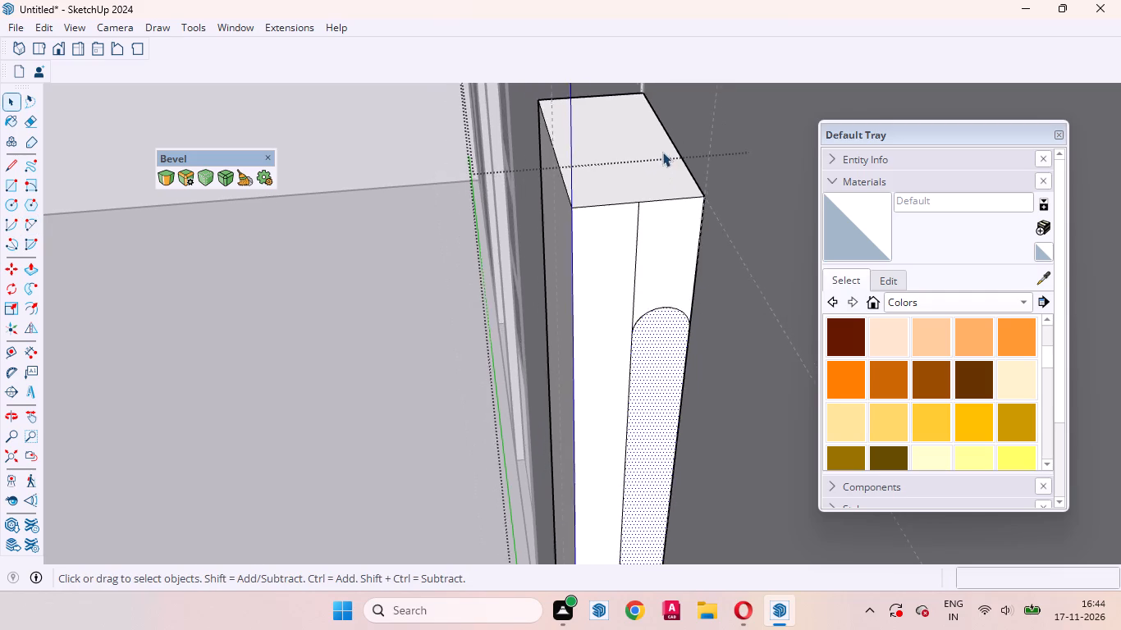
pyautogui.scroll(-11, 662, 152)
pyautogui.scroll(2, 634, 216)
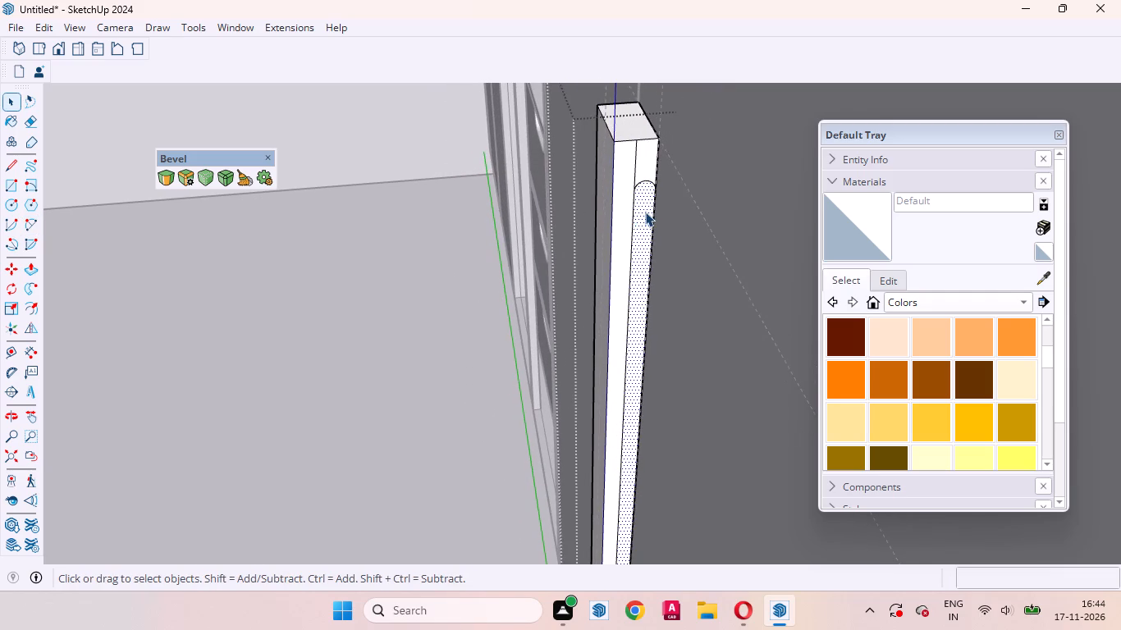
pyautogui.moveTo(654, 208); pyautogui.dragTo(735, 135, button='middle')
pyautogui.scroll(3, 618, 171)
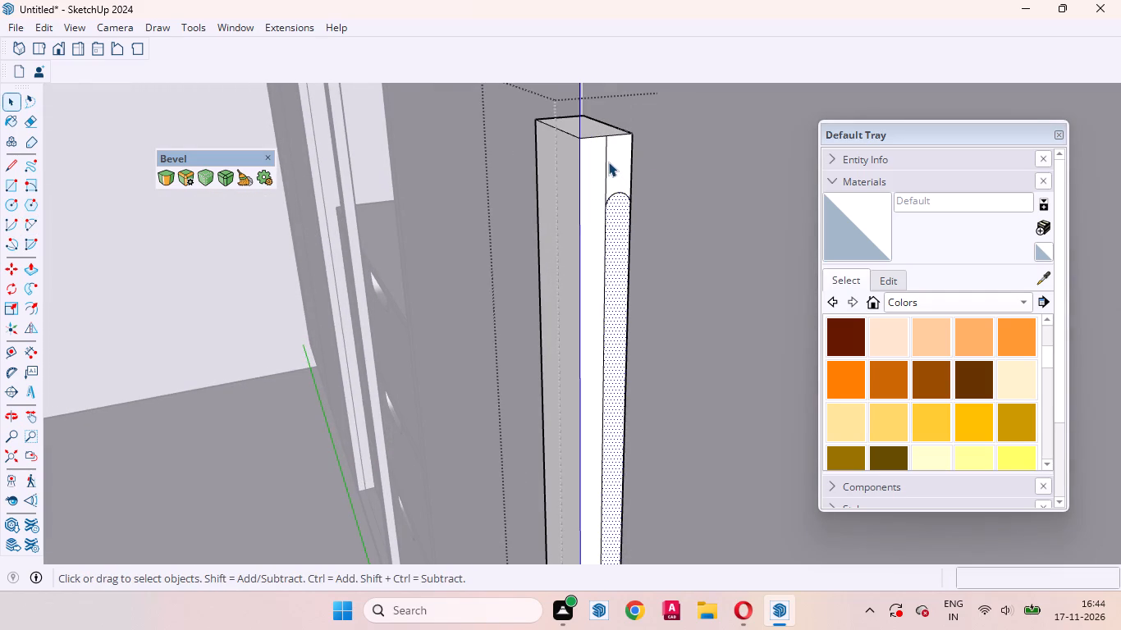
pyautogui.click(607, 159)
pyautogui.scroll(1, 607, 159)
pyautogui.rightClick(607, 159)
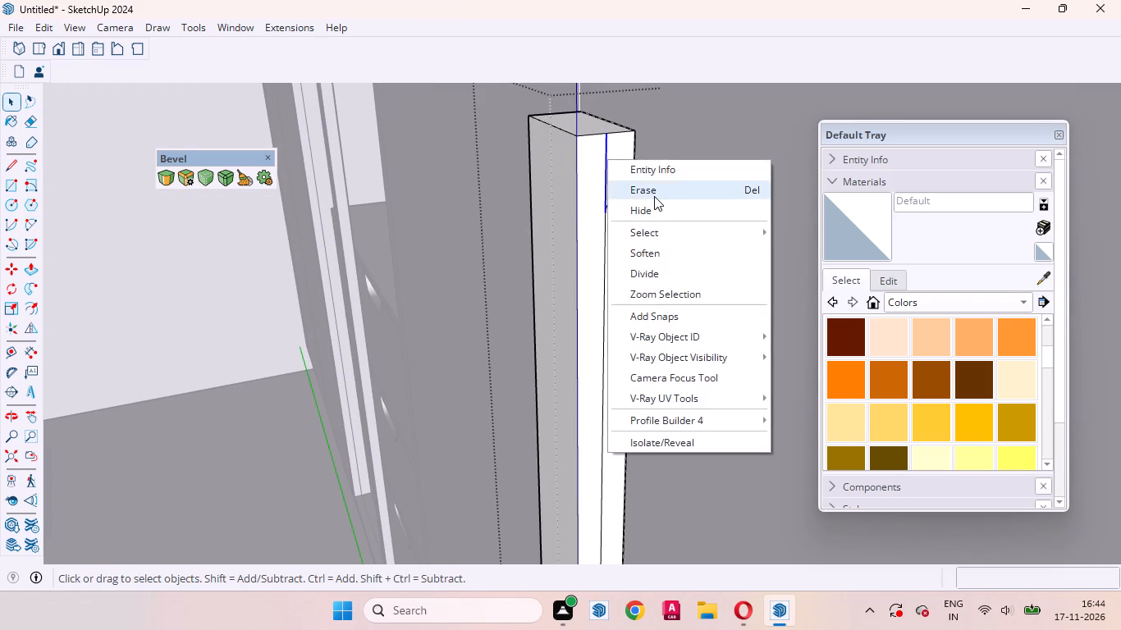
pyautogui.click(654, 196)
# Push the arched strip into the handle, repeating the previous 1" push to form a finger recess, and close the handle group.
pyautogui.click(620, 254)
pyautogui.press('p')
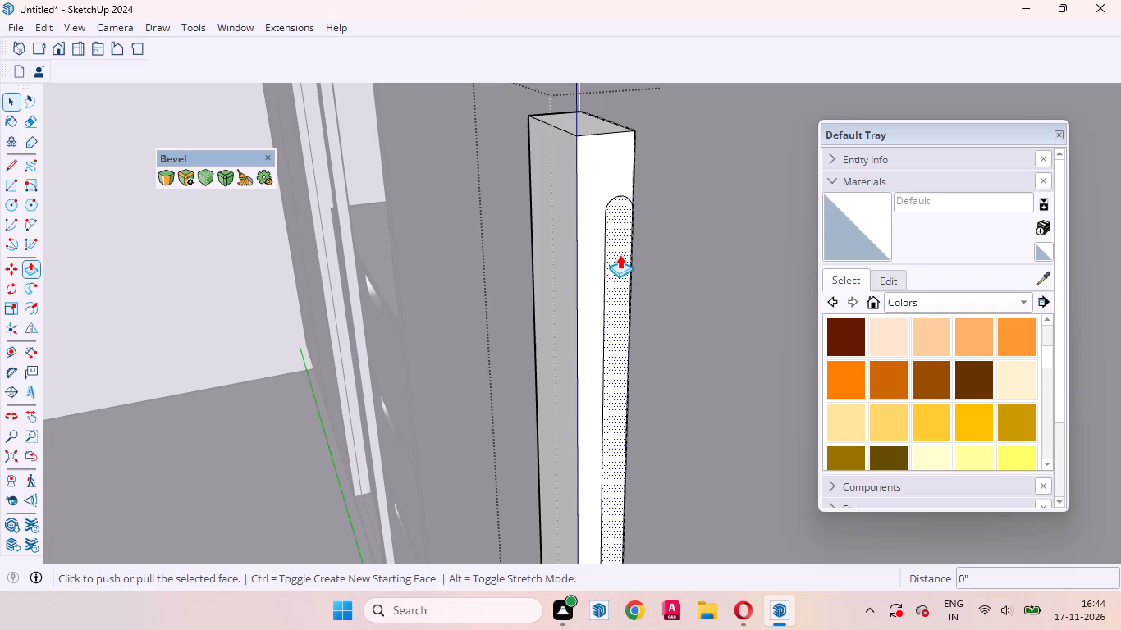
pyautogui.doubleClick(620, 254)
pyautogui.press('space')
pyautogui.moveTo(620, 255); pyautogui.dragTo(461, 167, button='middle')
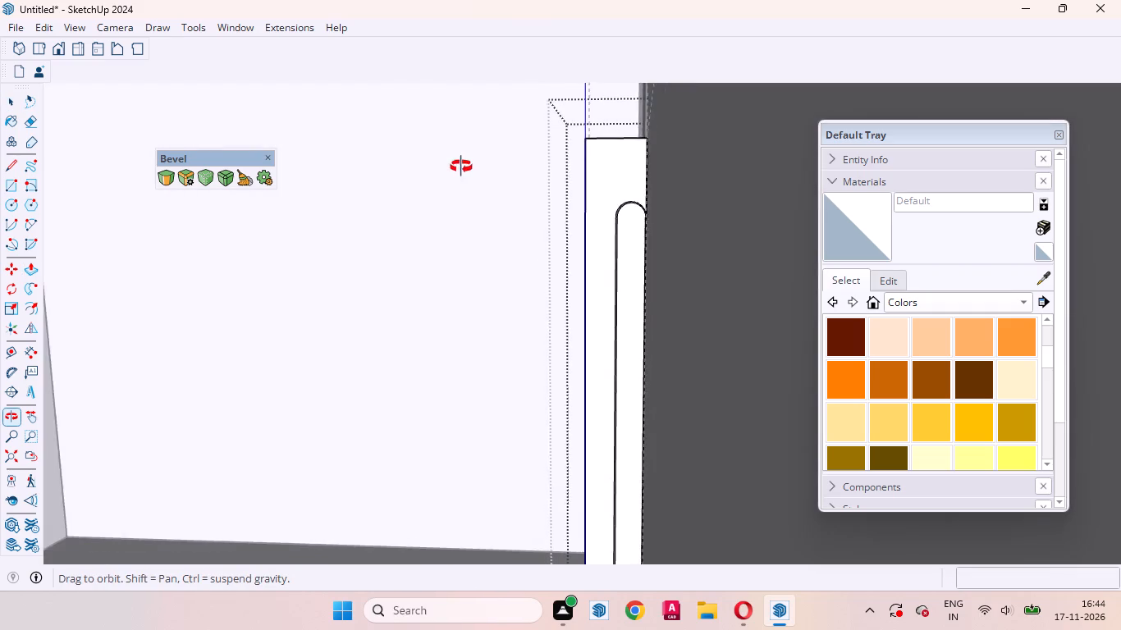
pyautogui.moveTo(461, 167); pyautogui.dragTo(798, 302, button='middle')
pyautogui.scroll(-8, 556, 226)
pyautogui.scroll(1, 589, 204)
pyautogui.scroll(-12, 589, 203)
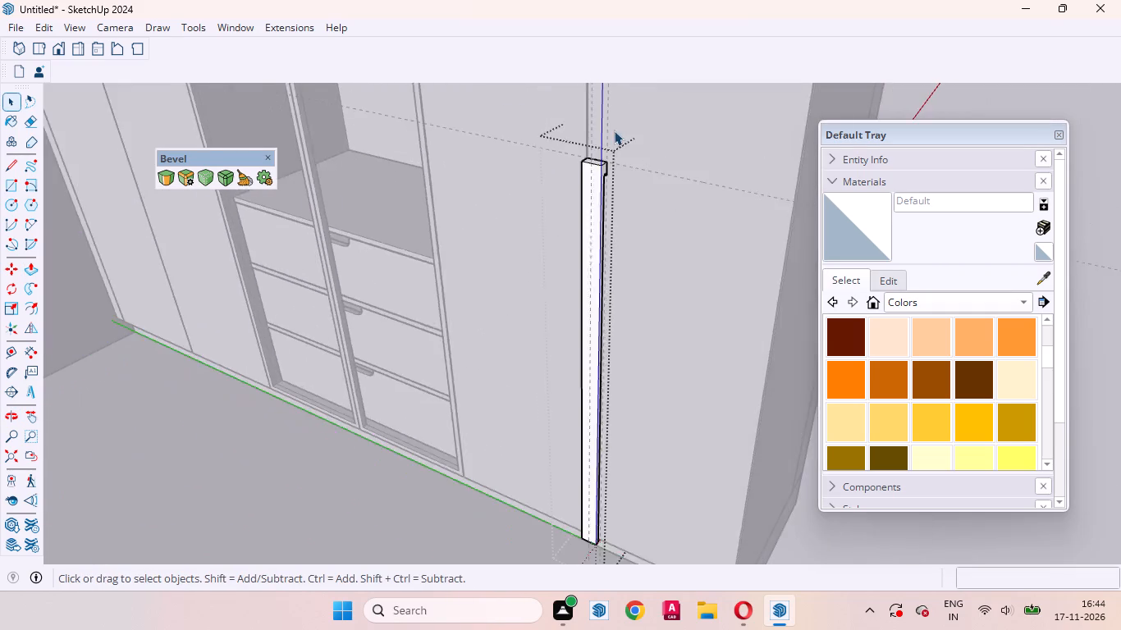
pyautogui.scroll(-10, 614, 130)
pyautogui.moveTo(641, 263); pyautogui.dragTo(774, 205, button='middle')
pyautogui.click(771, 251)
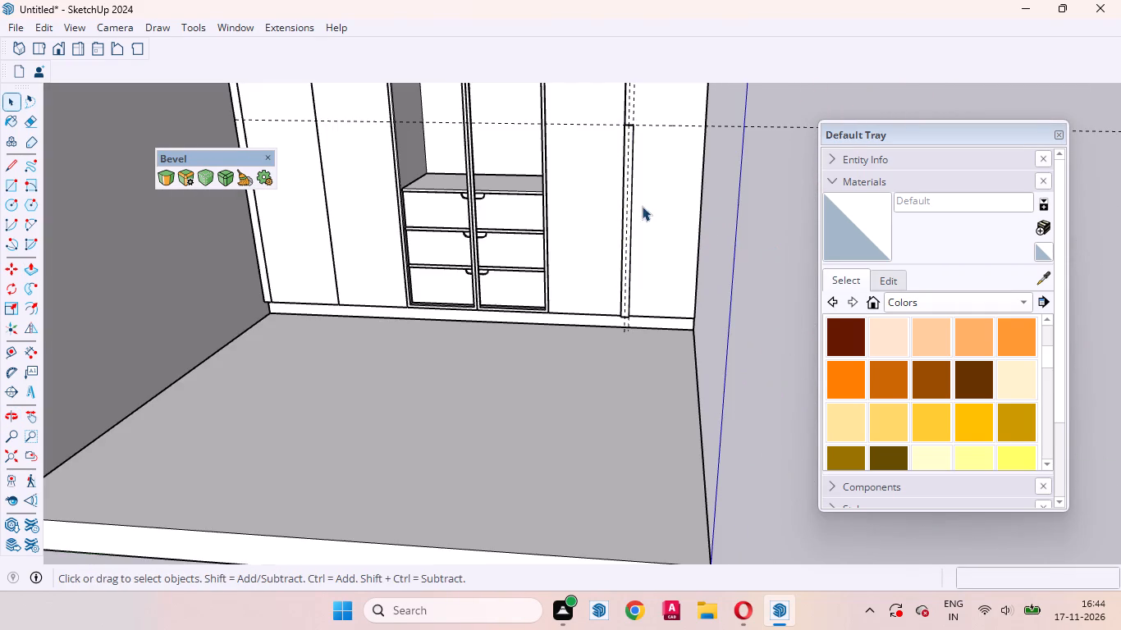
# Erase the vertical guide line running along the middle of the long door handle.
pyautogui.scroll(20, 627, 121)
pyautogui.click(602, 208)
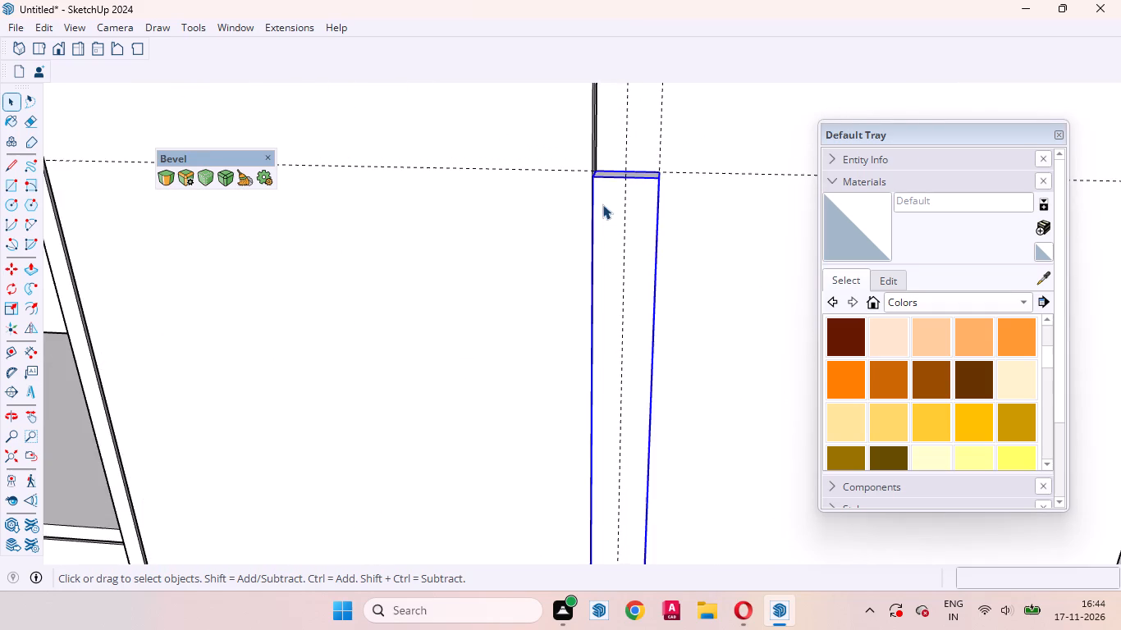
pyautogui.scroll(7, 606, 176)
pyautogui.scroll(-4, 619, 259)
pyautogui.click(639, 158)
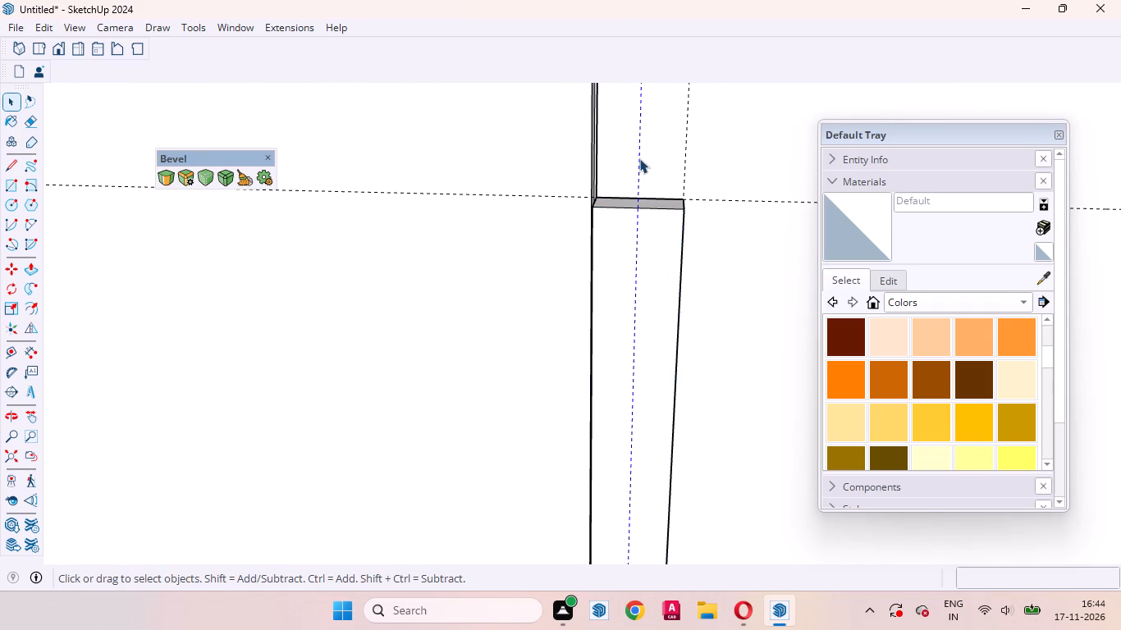
pyautogui.rightClick(639, 158)
pyautogui.click(686, 190)
# Erase the remaining vertical guide line along the outer side edge of the door handle.
pyautogui.click(684, 162)
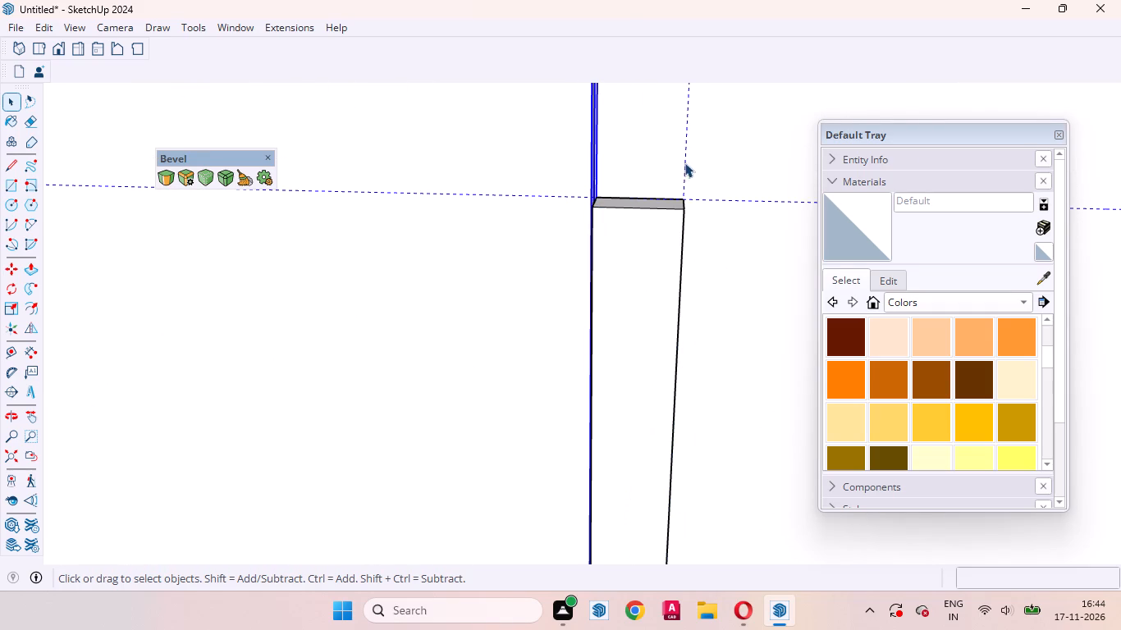
pyautogui.rightClick(684, 162)
pyautogui.click(633, 247)
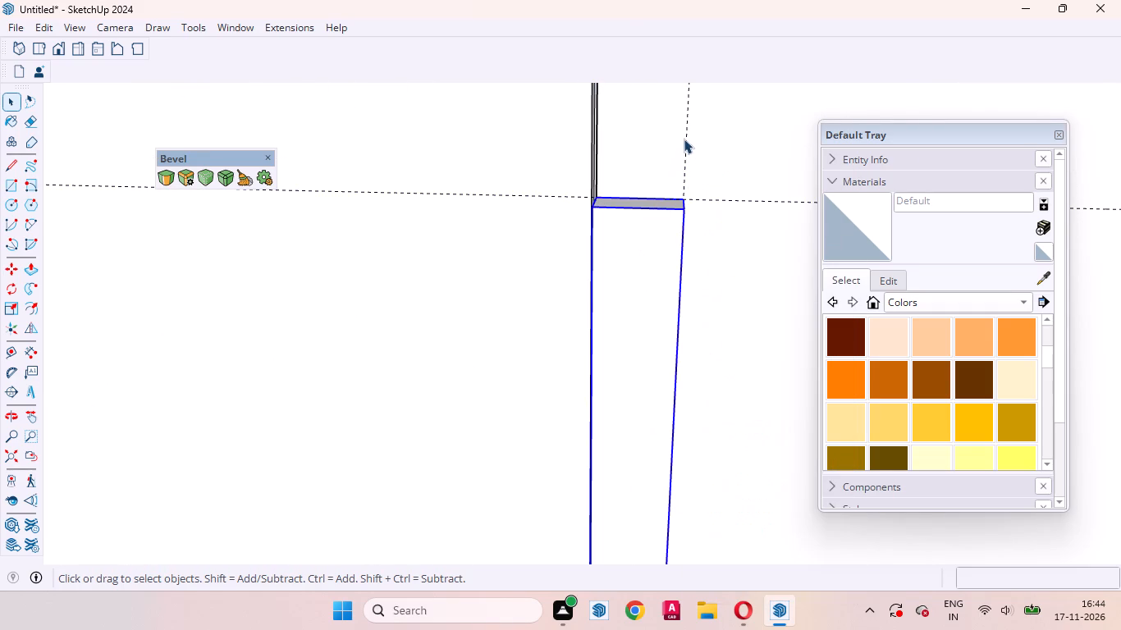
pyautogui.click(684, 138)
pyautogui.doubleClick(687, 135)
pyautogui.click(687, 133)
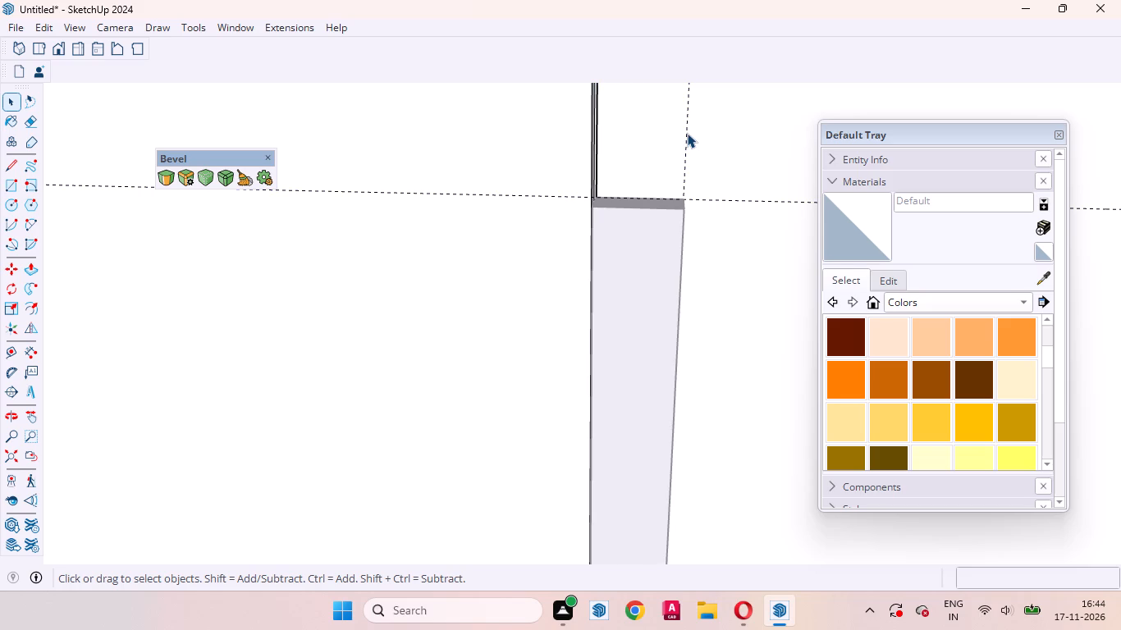
pyautogui.rightClick(687, 133)
pyautogui.click(715, 160)
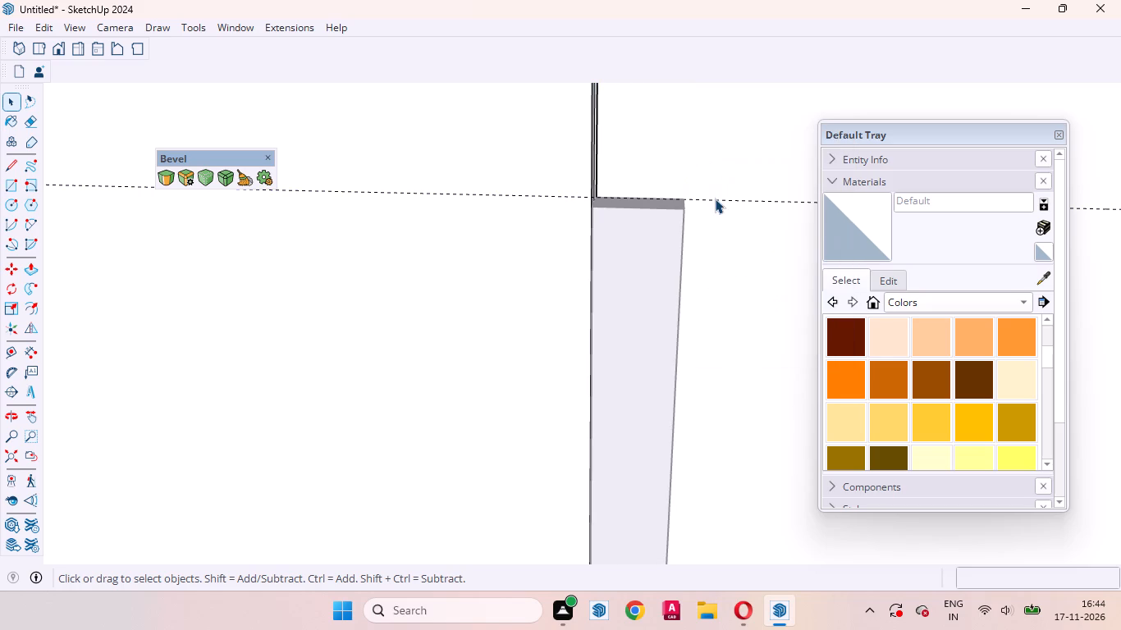
# Erase the horizontal guide line crossing the wardrobe at the handle's upper end, and close the open door group.
pyautogui.click(715, 199)
pyautogui.rightClick(715, 199)
pyautogui.click(744, 219)
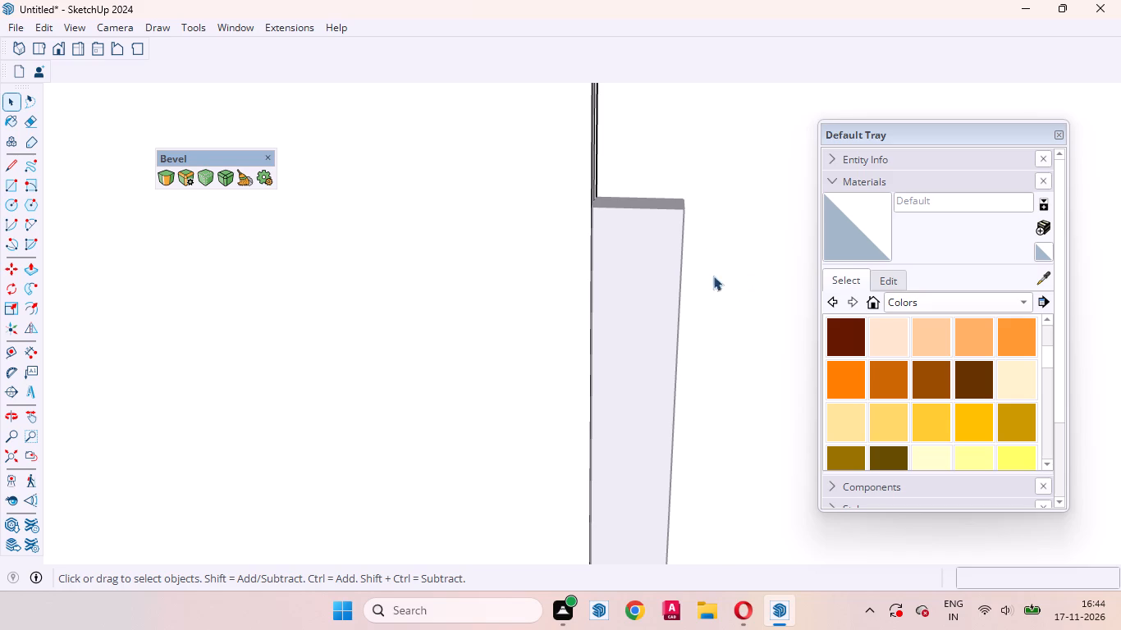
pyautogui.click(635, 261)
pyautogui.scroll(1, 528, 292)
pyautogui.scroll(-20, 538, 297)
pyautogui.scroll(-4, 538, 297)
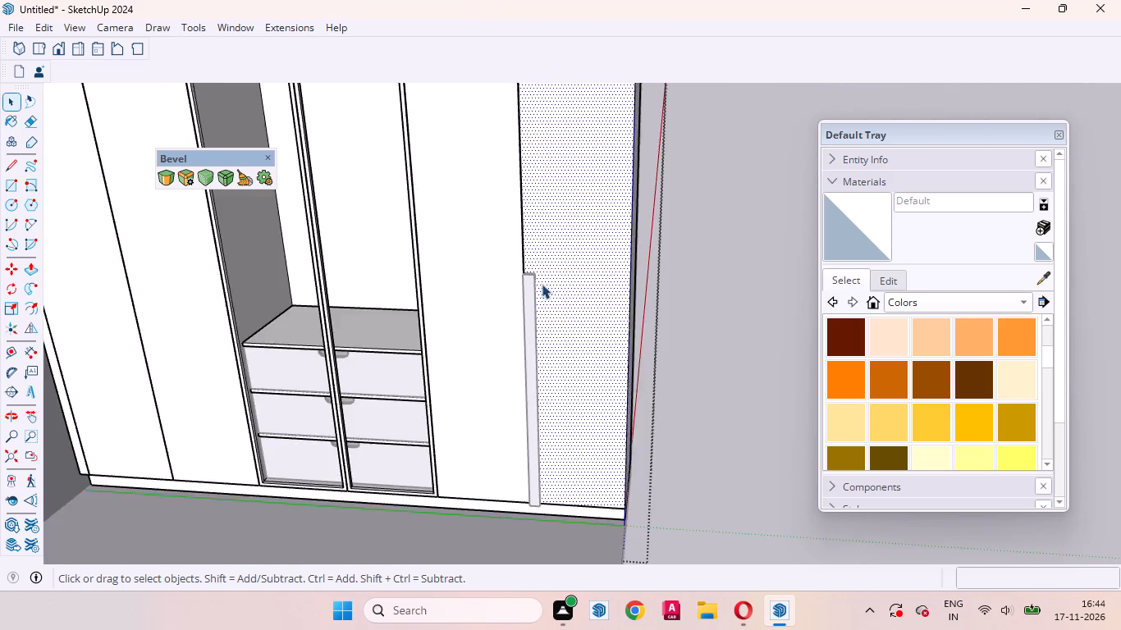
pyautogui.scroll(-3, 542, 284)
pyautogui.click(662, 308)
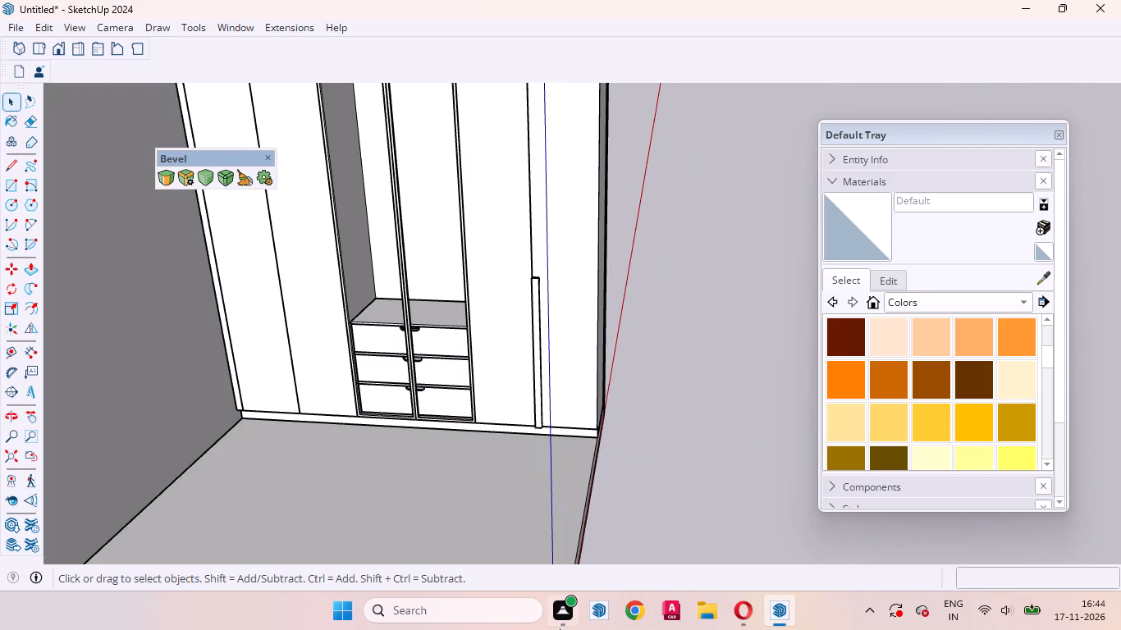
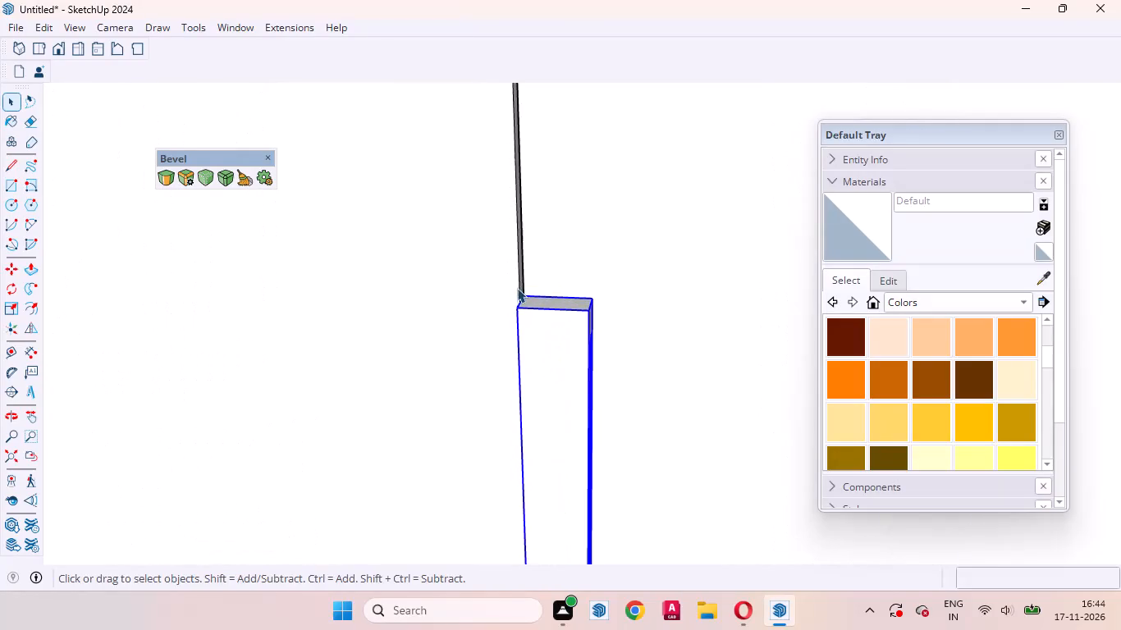
# Copy the long door handle about 2 1/8" across the door gap onto the adjacent door.
pyautogui.moveTo(514, 295); pyautogui.dragTo(619, 348, button='middle')
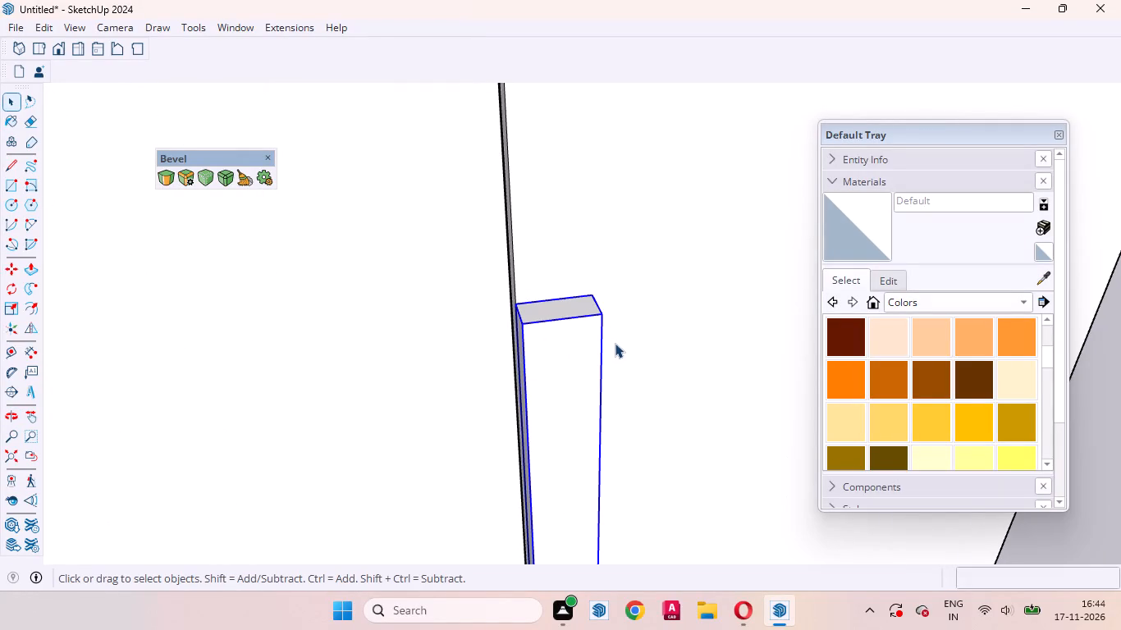
pyautogui.scroll(3, 492, 314)
pyautogui.moveTo(624, 317); pyautogui.dragTo(567, 331, button='middle')
pyautogui.scroll(-8, 472, 280)
pyautogui.scroll(8, 513, 279)
pyautogui.press('m')
pyautogui.scroll(3, 455, 272)
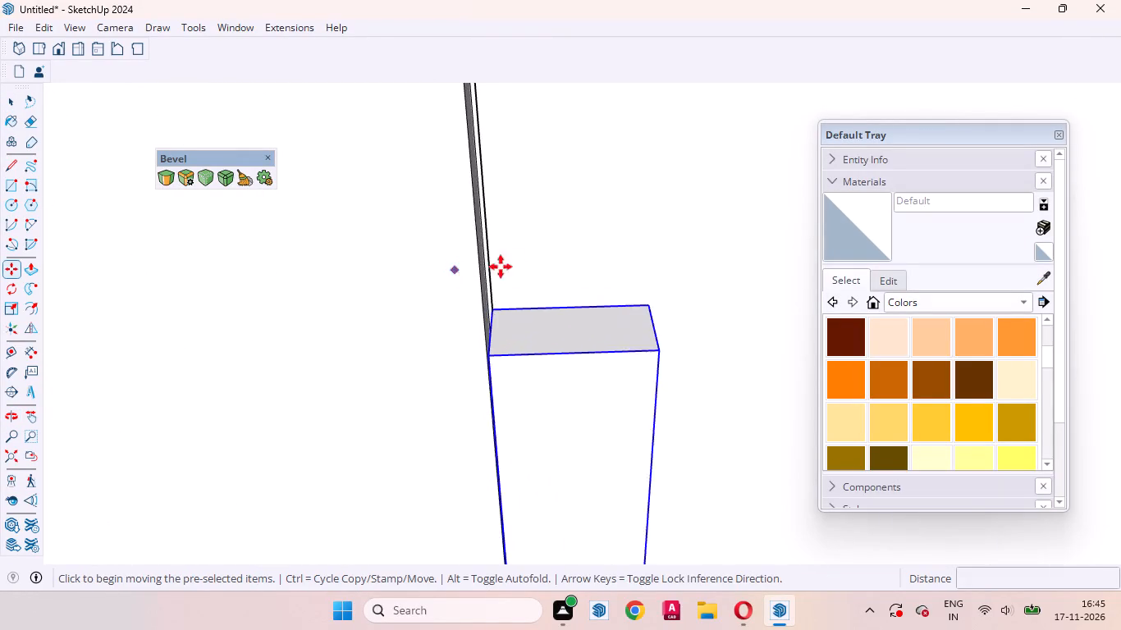
pyautogui.scroll(3, 501, 267)
pyautogui.click(634, 277)
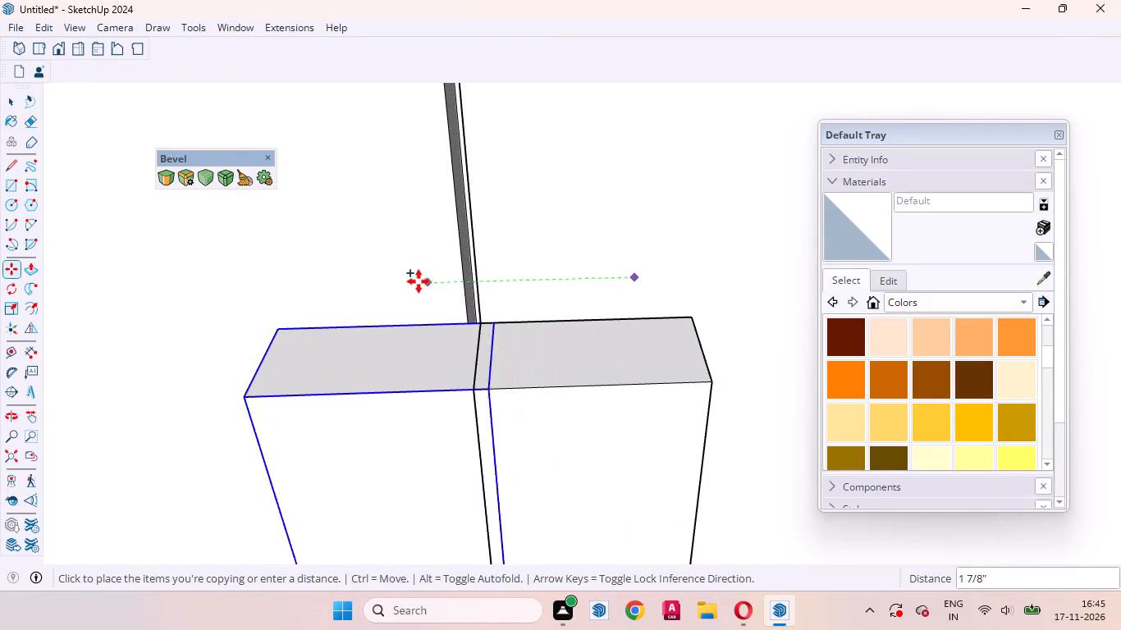
pyautogui.click(403, 280)
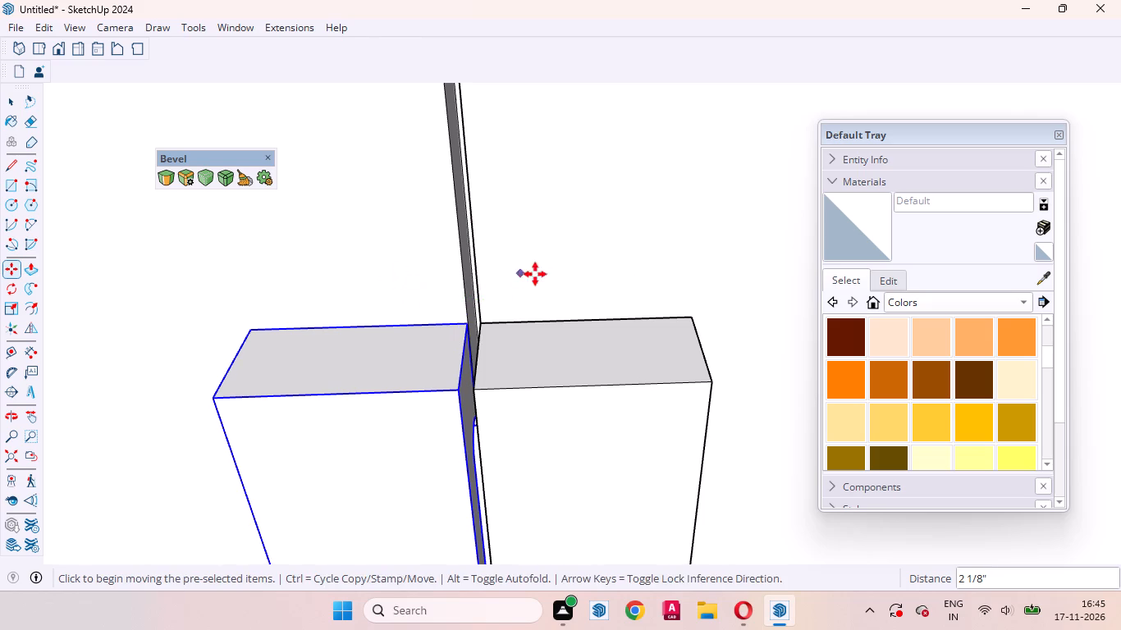
pyautogui.press('space')
# Flip the copied handle across the plane facing its side so it mirrors the original, and deselect it.
pyautogui.scroll(-10, 596, 240)
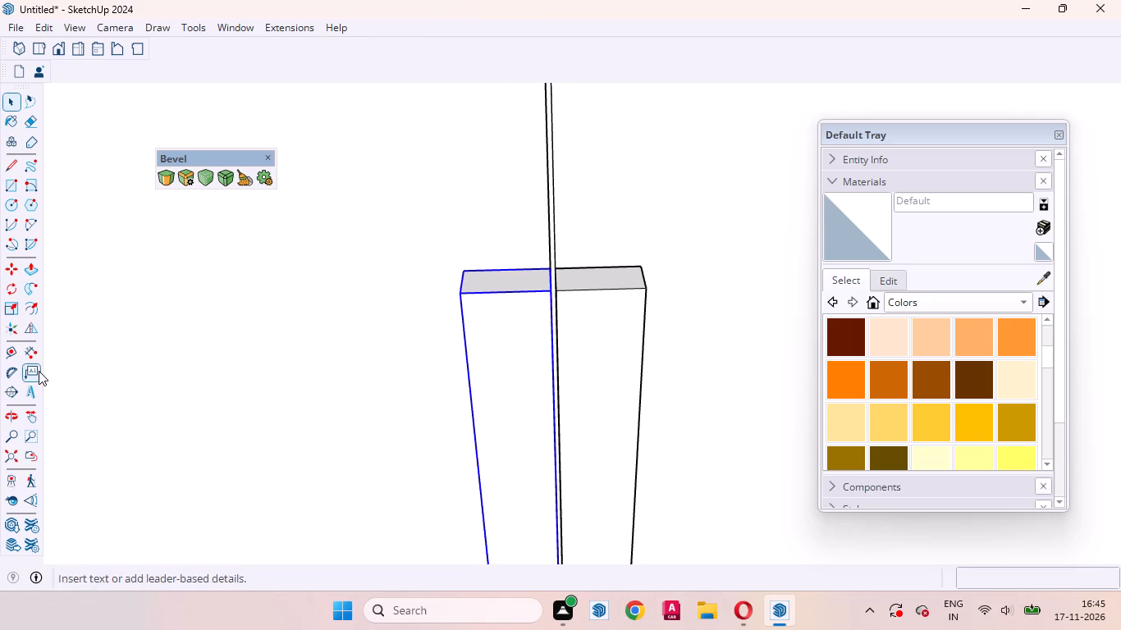
pyautogui.click(33, 324)
pyautogui.moveTo(472, 381); pyautogui.dragTo(203, 364, button='middle')
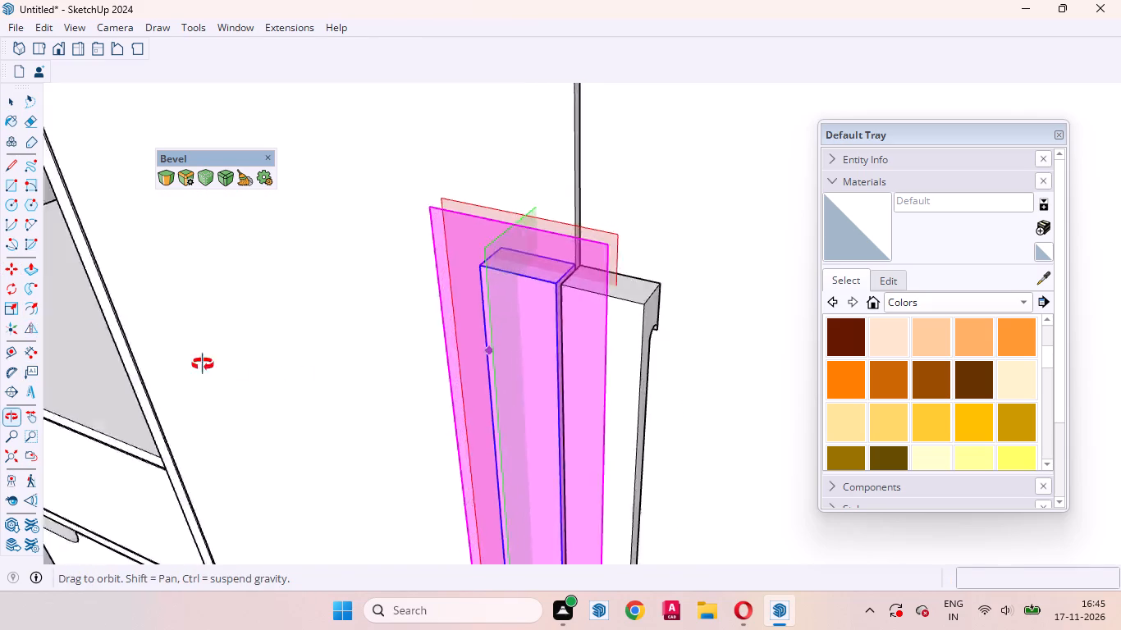
pyautogui.moveTo(203, 364); pyautogui.dragTo(40, 331, button='middle')
pyautogui.click(538, 267)
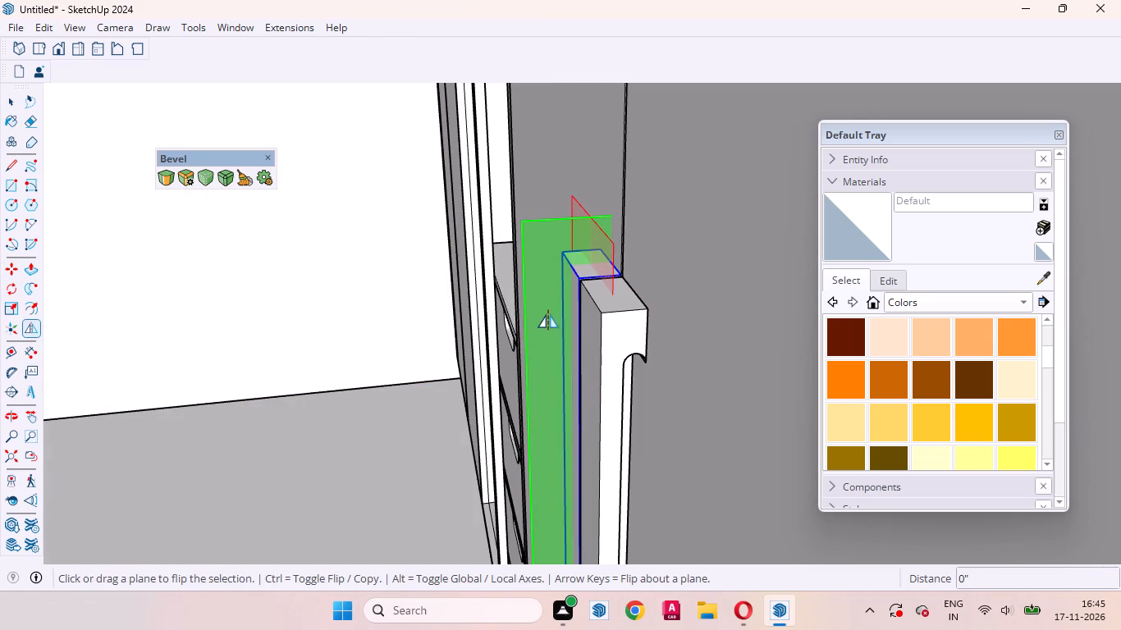
pyautogui.press('space')
pyautogui.moveTo(537, 345); pyautogui.dragTo(714, 358, button='middle')
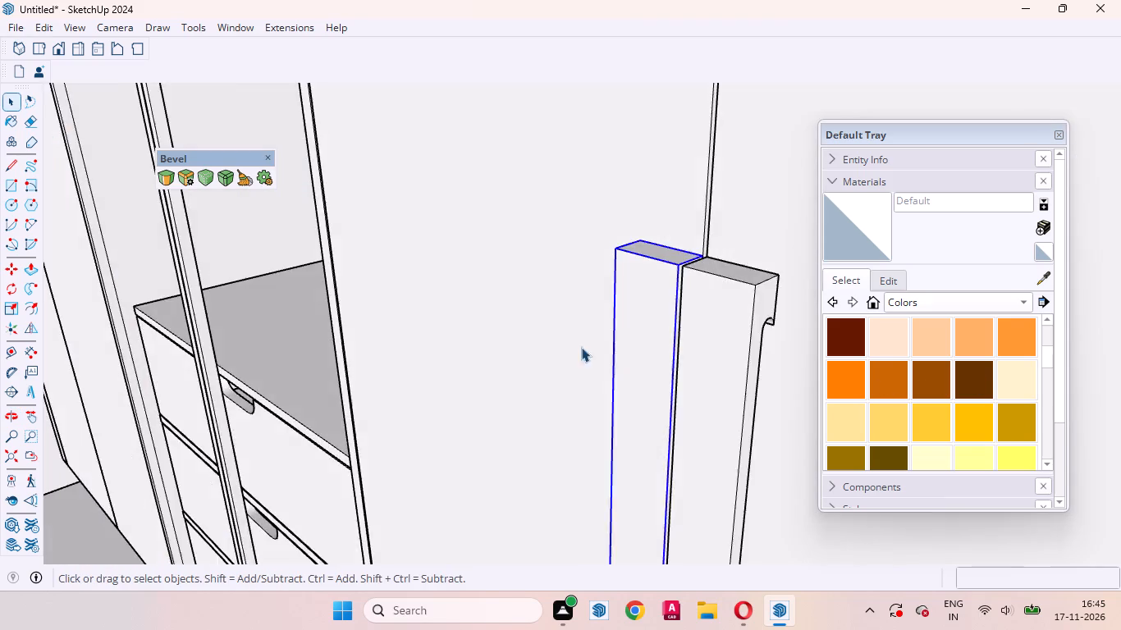
pyautogui.scroll(-20, 559, 328)
pyautogui.scroll(1, 596, 280)
pyautogui.scroll(-5, 596, 280)
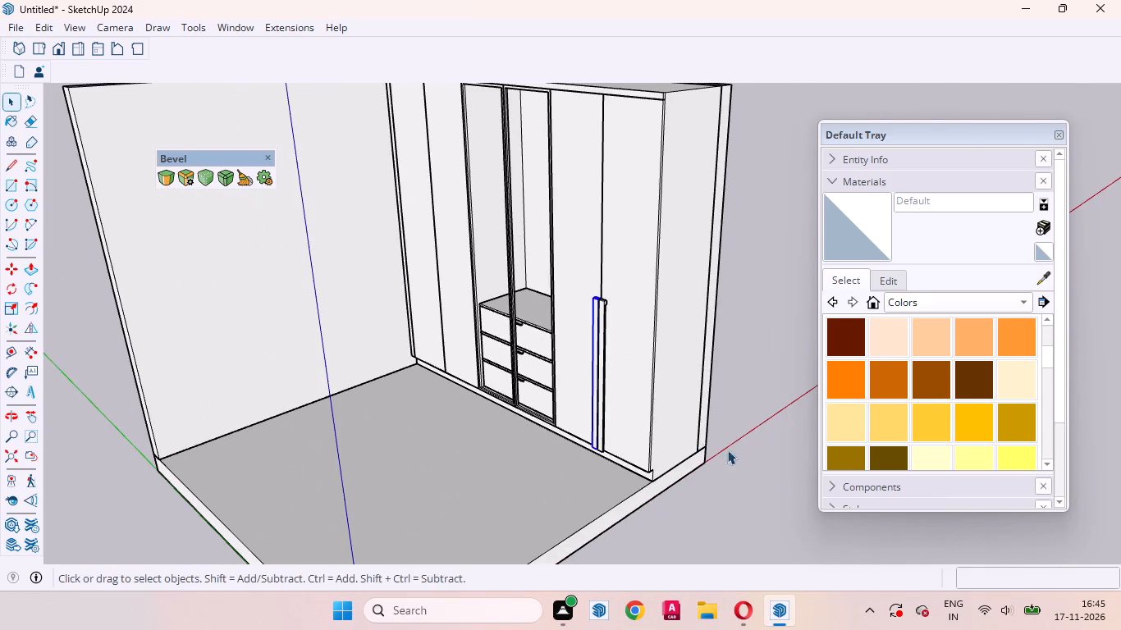
pyautogui.click(752, 455)
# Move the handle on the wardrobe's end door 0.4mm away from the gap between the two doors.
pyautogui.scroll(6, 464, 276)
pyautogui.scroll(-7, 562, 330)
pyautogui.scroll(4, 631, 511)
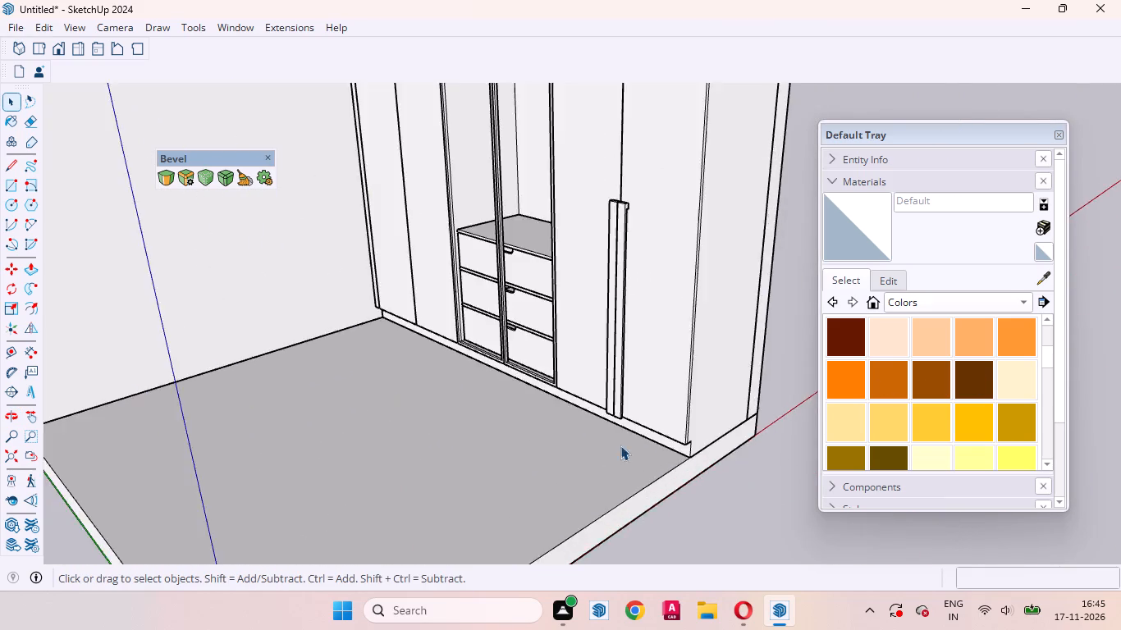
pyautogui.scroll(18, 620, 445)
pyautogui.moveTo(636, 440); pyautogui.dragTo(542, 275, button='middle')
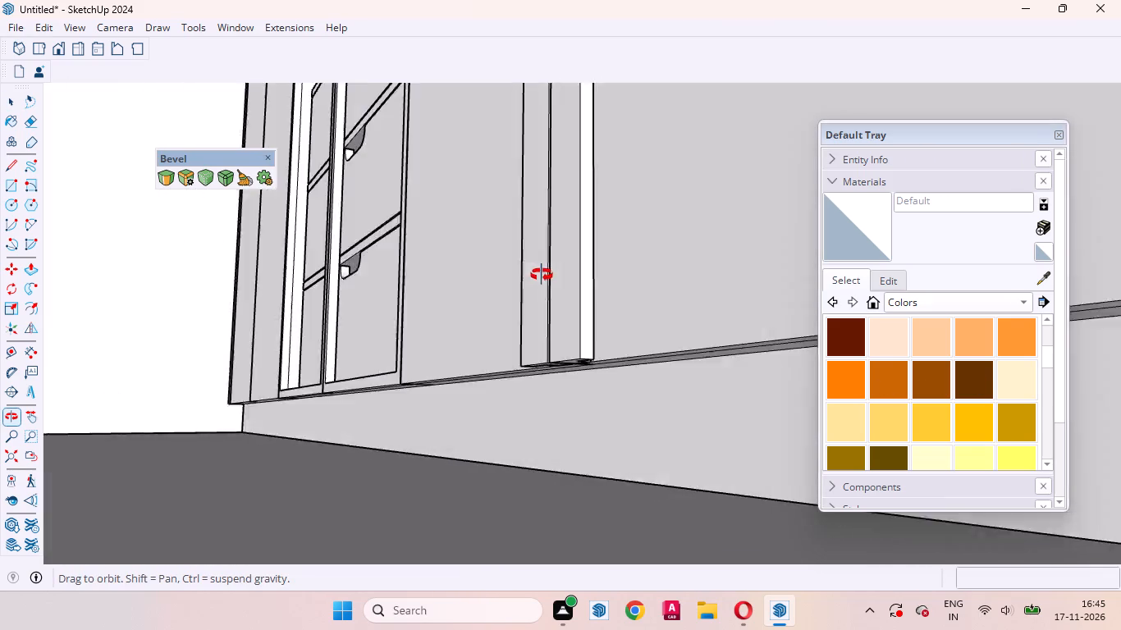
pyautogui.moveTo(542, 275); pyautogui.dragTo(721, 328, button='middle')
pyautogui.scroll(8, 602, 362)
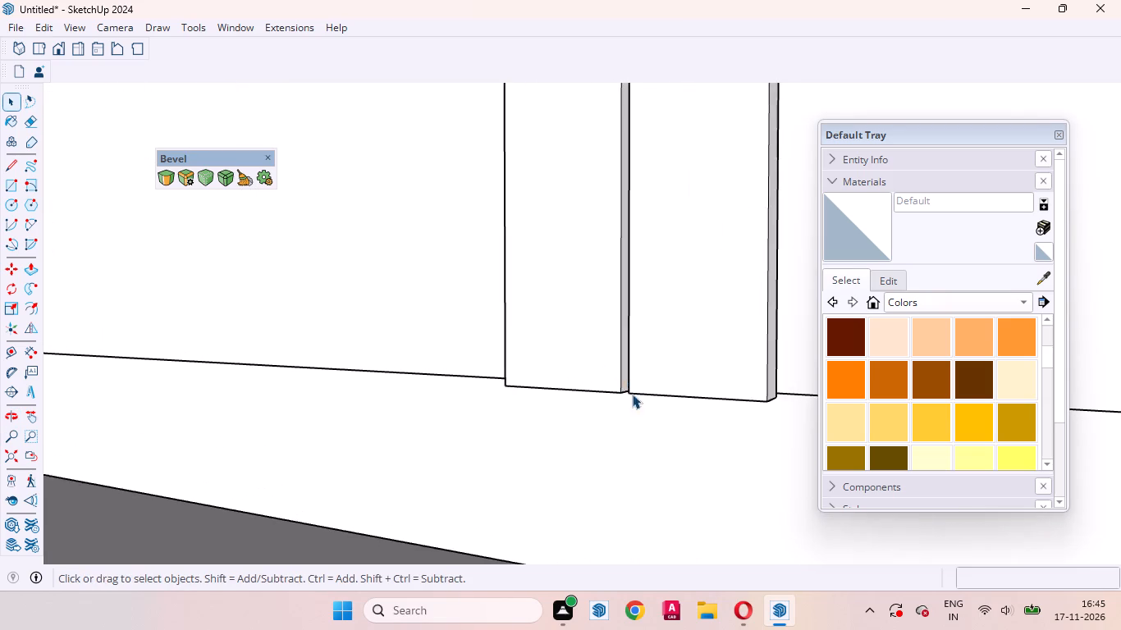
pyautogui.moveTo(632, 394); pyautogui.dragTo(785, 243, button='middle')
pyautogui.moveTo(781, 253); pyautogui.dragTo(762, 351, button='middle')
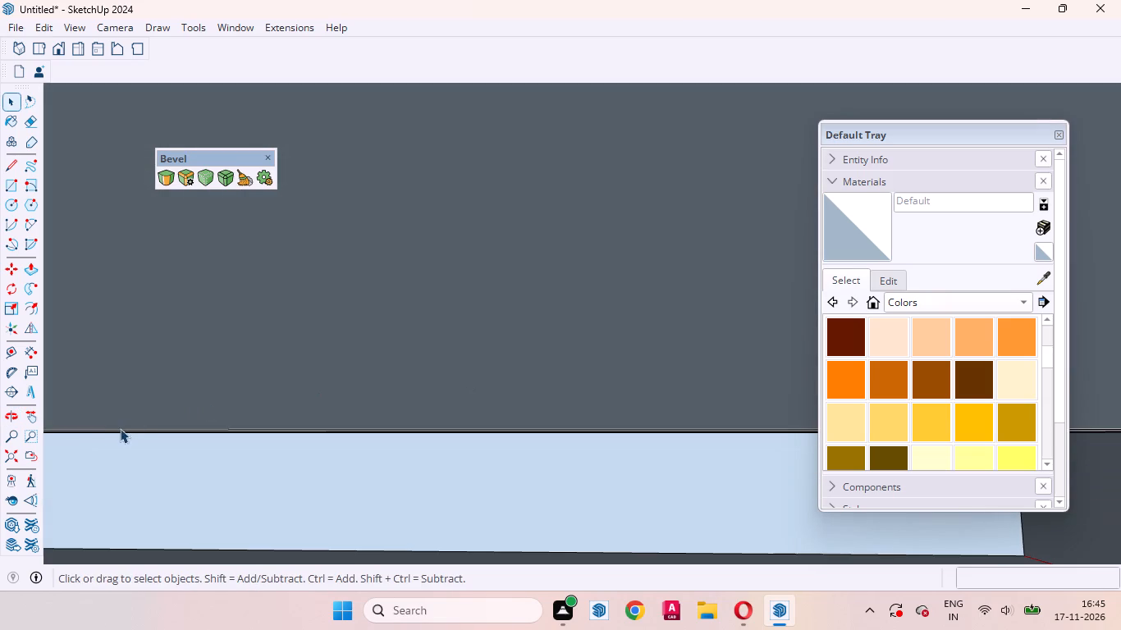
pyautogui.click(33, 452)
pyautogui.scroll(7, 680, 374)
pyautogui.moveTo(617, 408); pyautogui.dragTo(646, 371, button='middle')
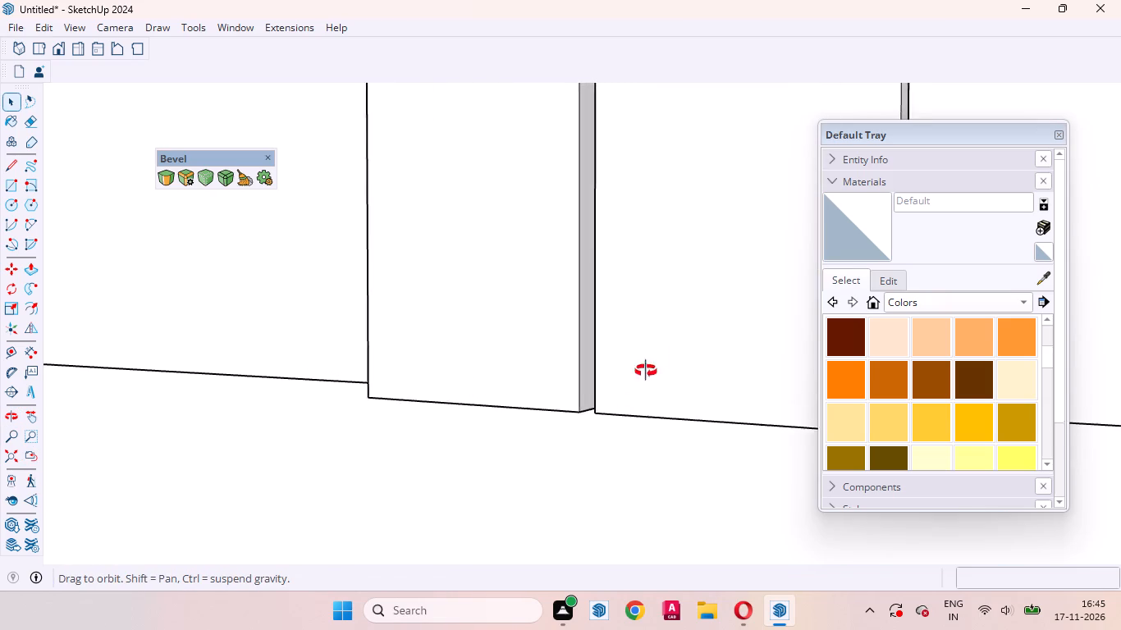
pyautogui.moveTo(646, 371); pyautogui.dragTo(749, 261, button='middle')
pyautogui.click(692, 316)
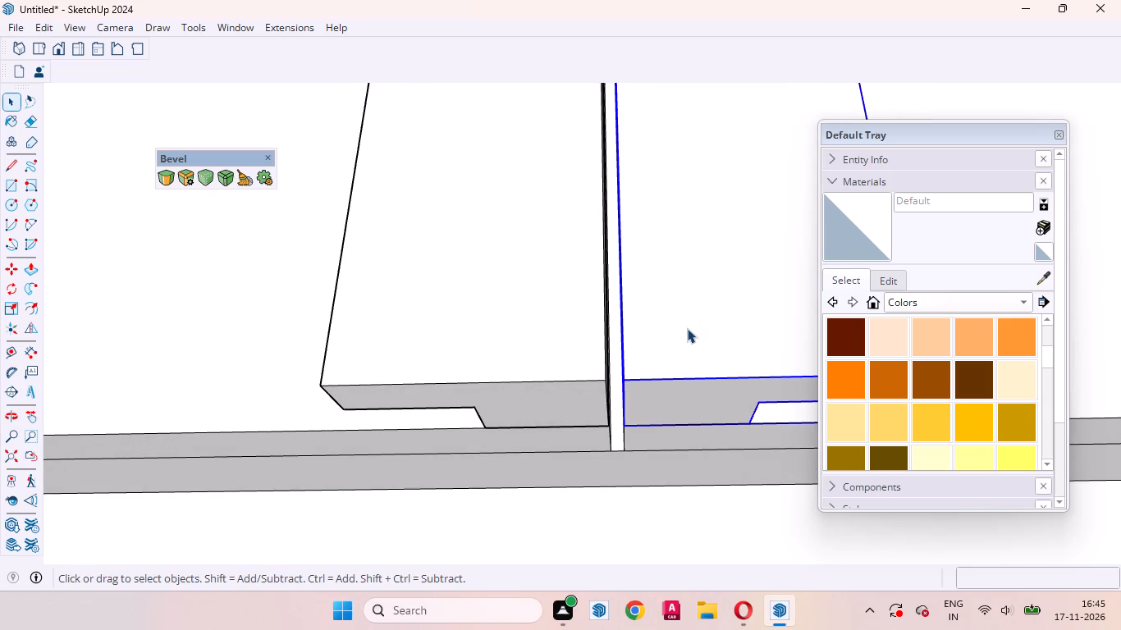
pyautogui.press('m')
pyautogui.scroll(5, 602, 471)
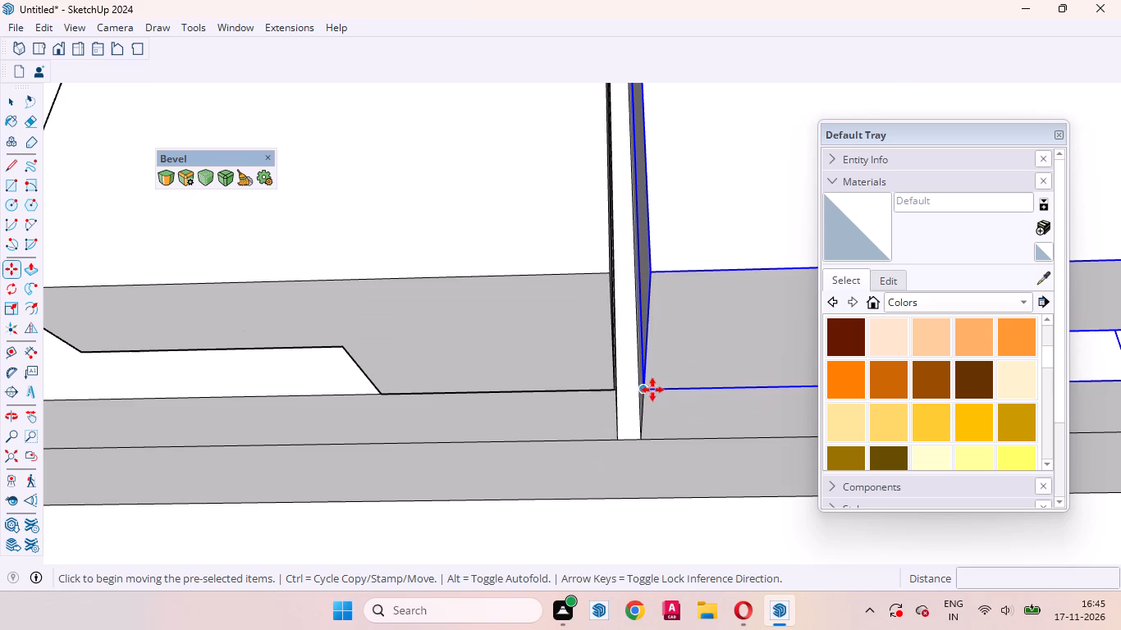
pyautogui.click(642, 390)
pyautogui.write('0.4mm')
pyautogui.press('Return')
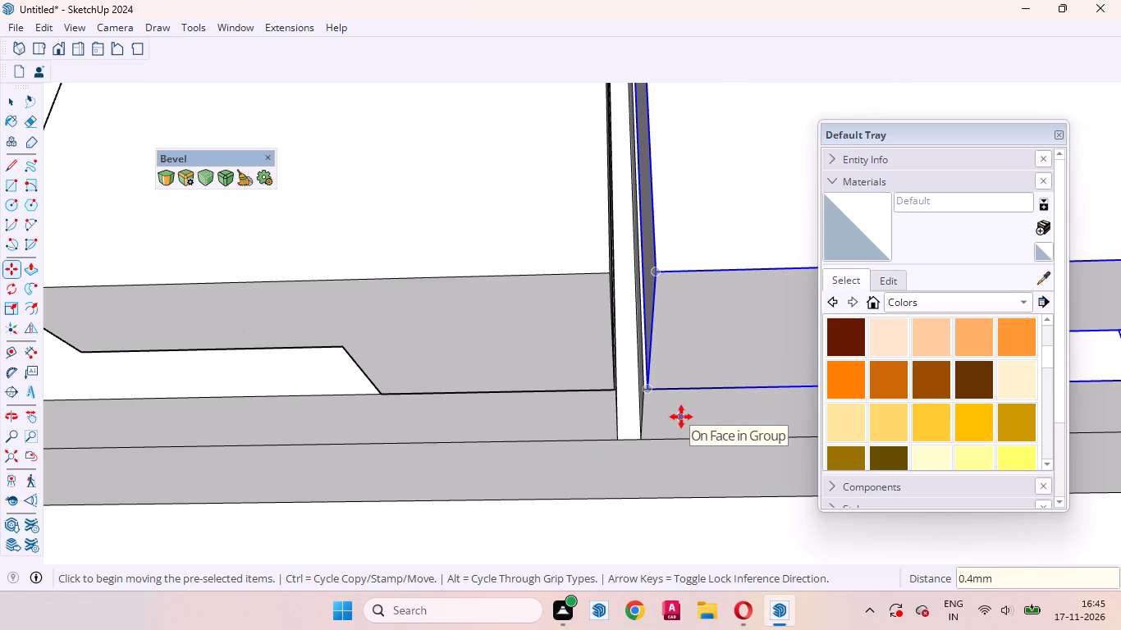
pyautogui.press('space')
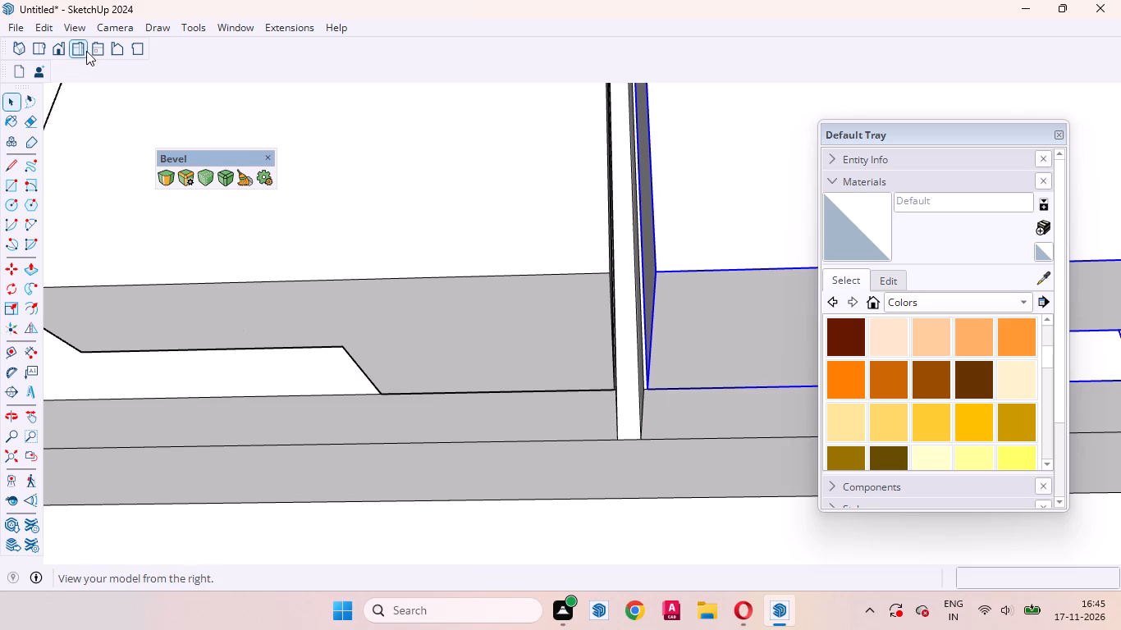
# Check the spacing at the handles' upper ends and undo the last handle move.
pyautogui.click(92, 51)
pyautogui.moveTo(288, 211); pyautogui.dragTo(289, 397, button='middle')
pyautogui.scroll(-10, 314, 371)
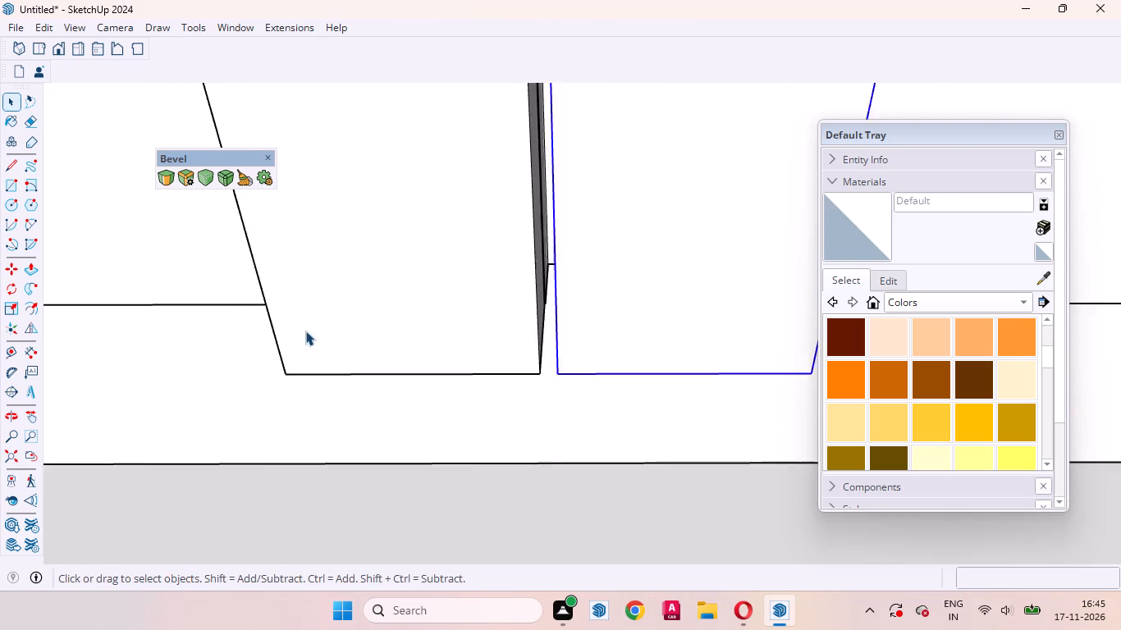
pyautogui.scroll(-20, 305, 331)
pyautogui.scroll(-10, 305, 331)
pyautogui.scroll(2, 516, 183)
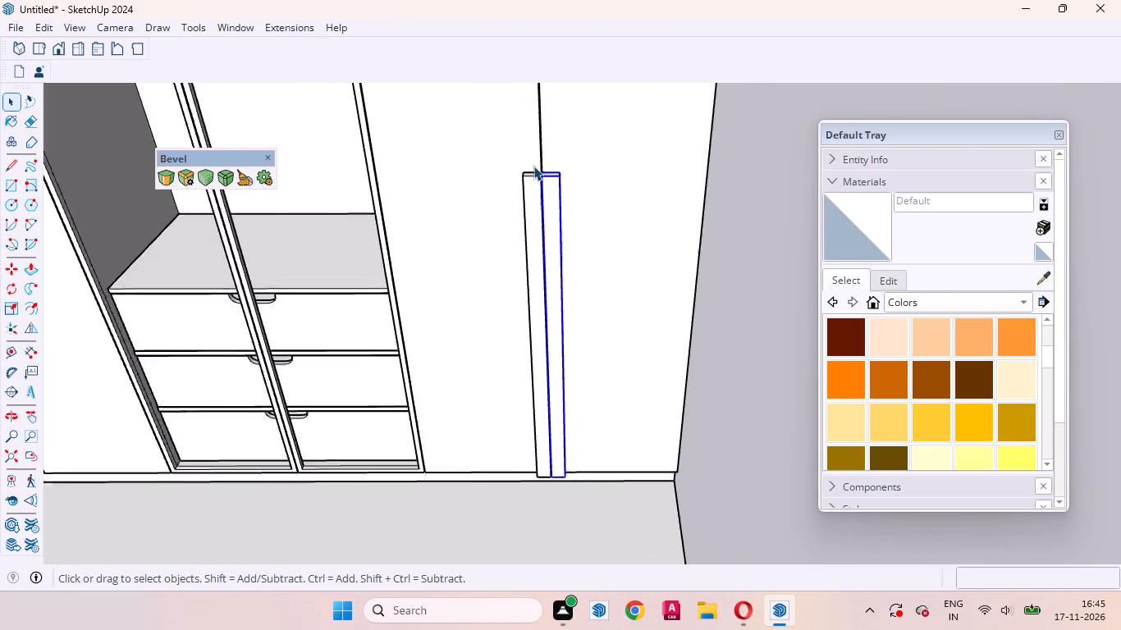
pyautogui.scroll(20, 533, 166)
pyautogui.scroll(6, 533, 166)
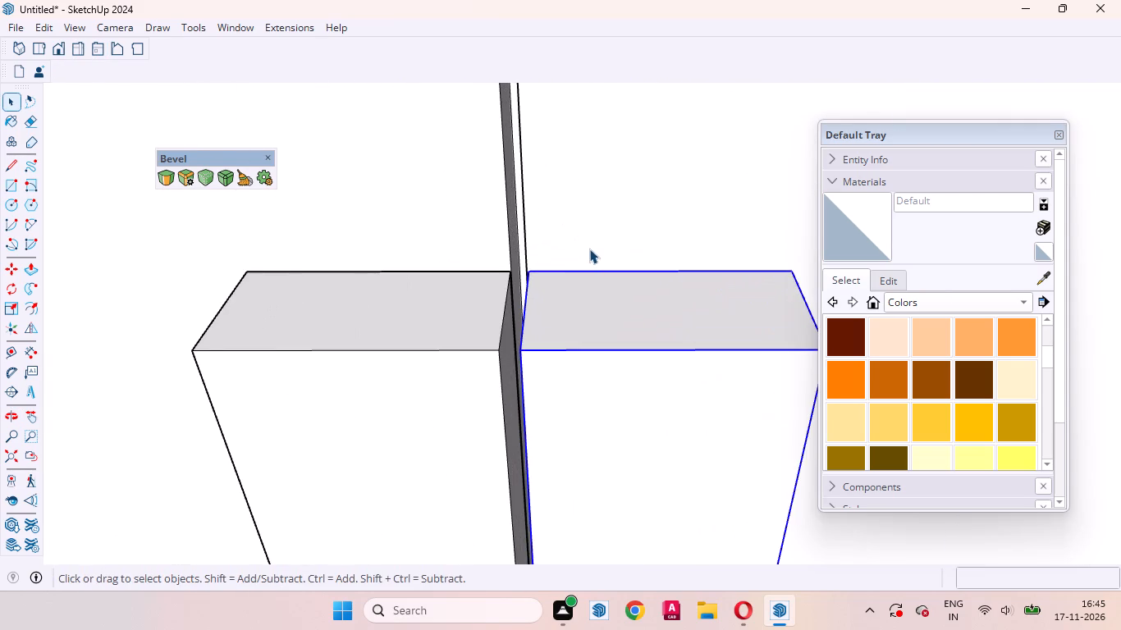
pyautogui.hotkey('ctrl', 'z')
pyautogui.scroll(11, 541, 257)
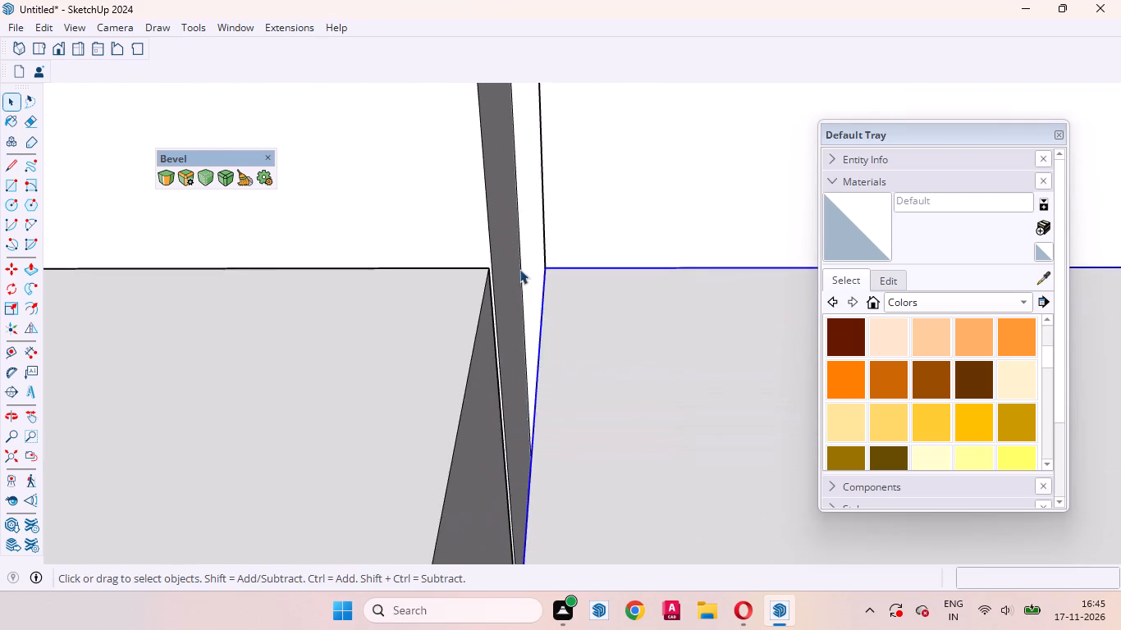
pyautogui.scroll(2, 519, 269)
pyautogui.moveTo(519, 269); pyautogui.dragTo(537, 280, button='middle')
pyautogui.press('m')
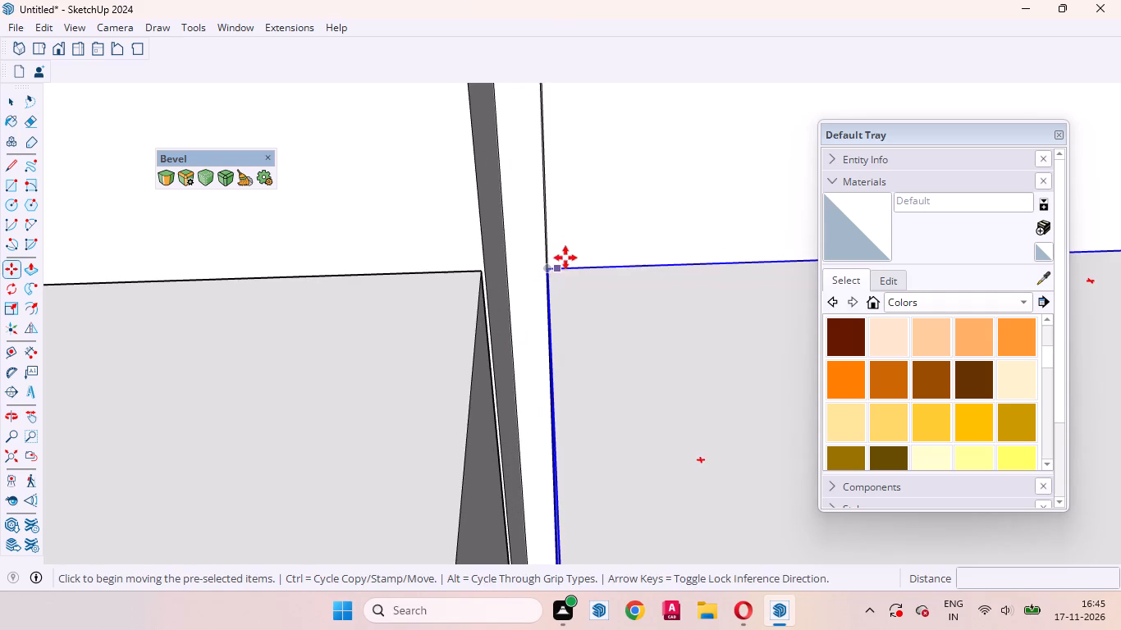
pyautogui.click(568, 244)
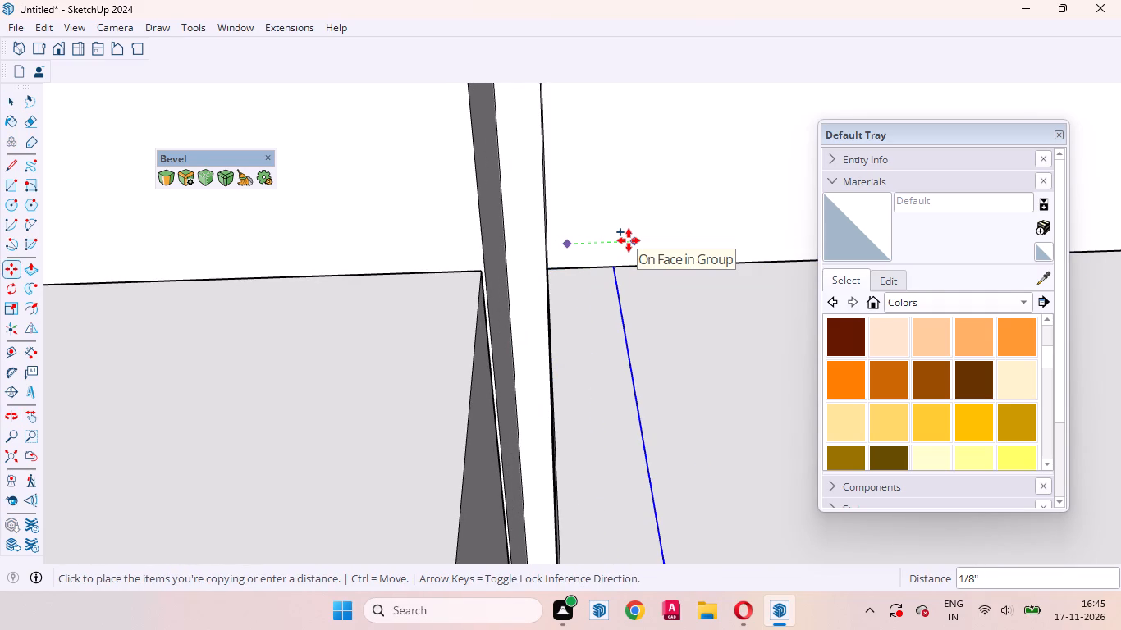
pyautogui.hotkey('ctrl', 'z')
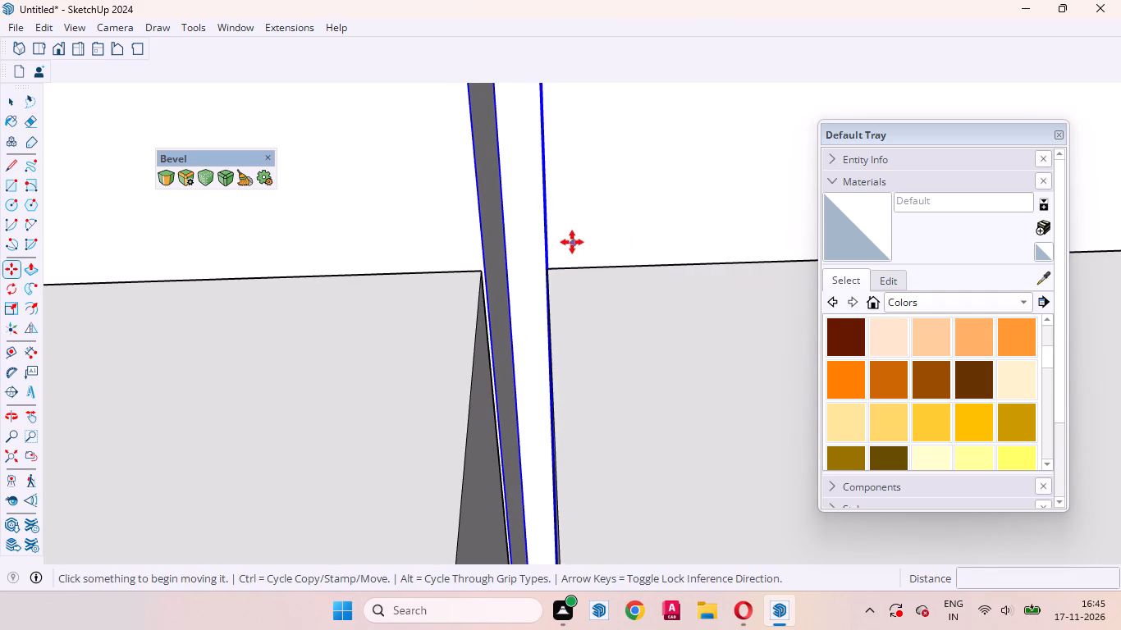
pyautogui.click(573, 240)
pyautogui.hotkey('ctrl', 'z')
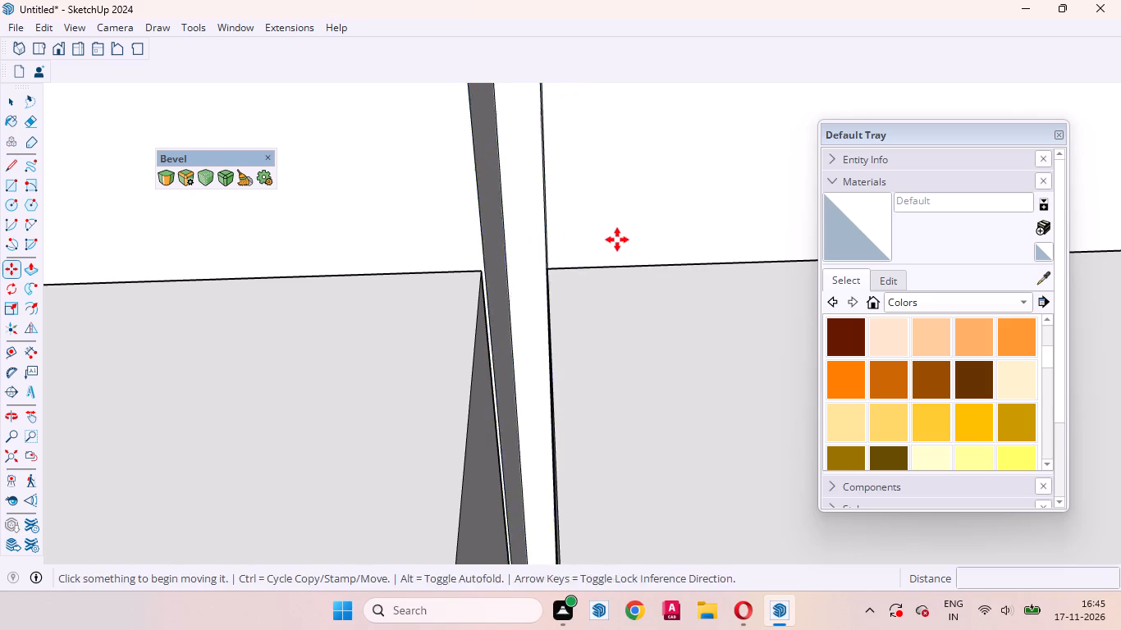
# Move the handle on the wardrobe's end door 0.3" away from the gap between the doors.
pyautogui.press('space')
pyautogui.click(602, 331)
pyautogui.press('m')
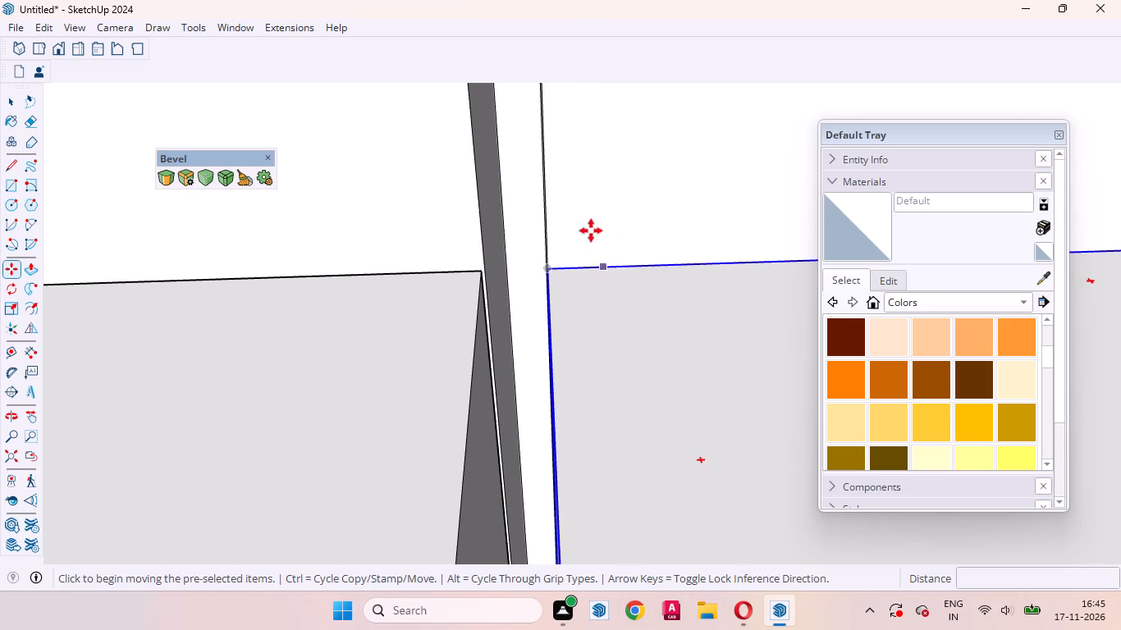
pyautogui.click(579, 202)
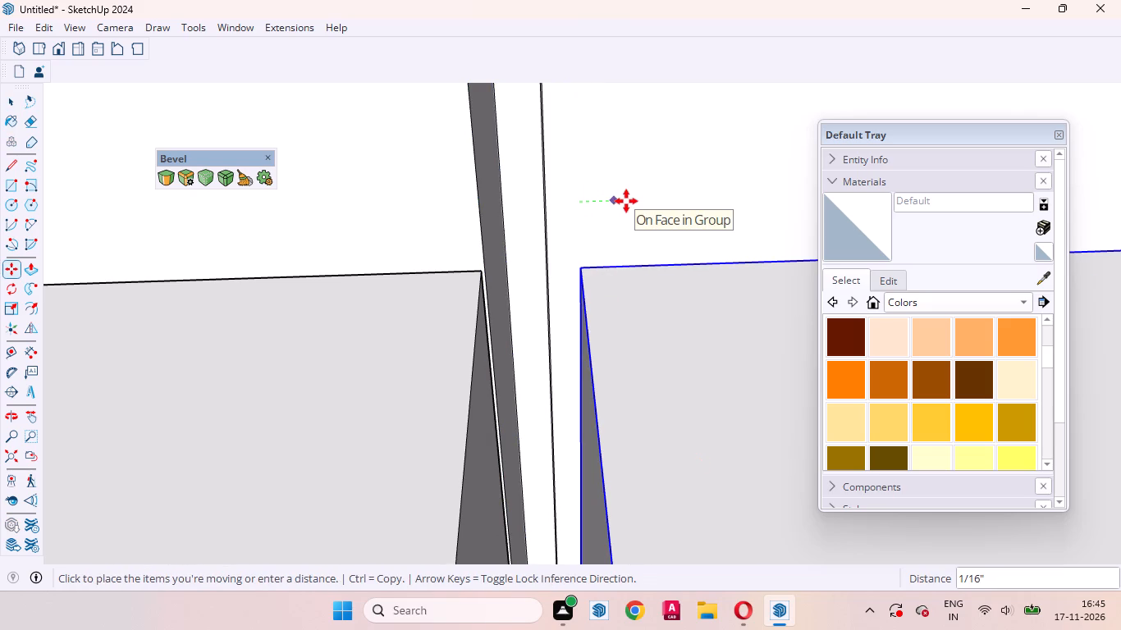
pyautogui.press('0')
pyautogui.press('.')
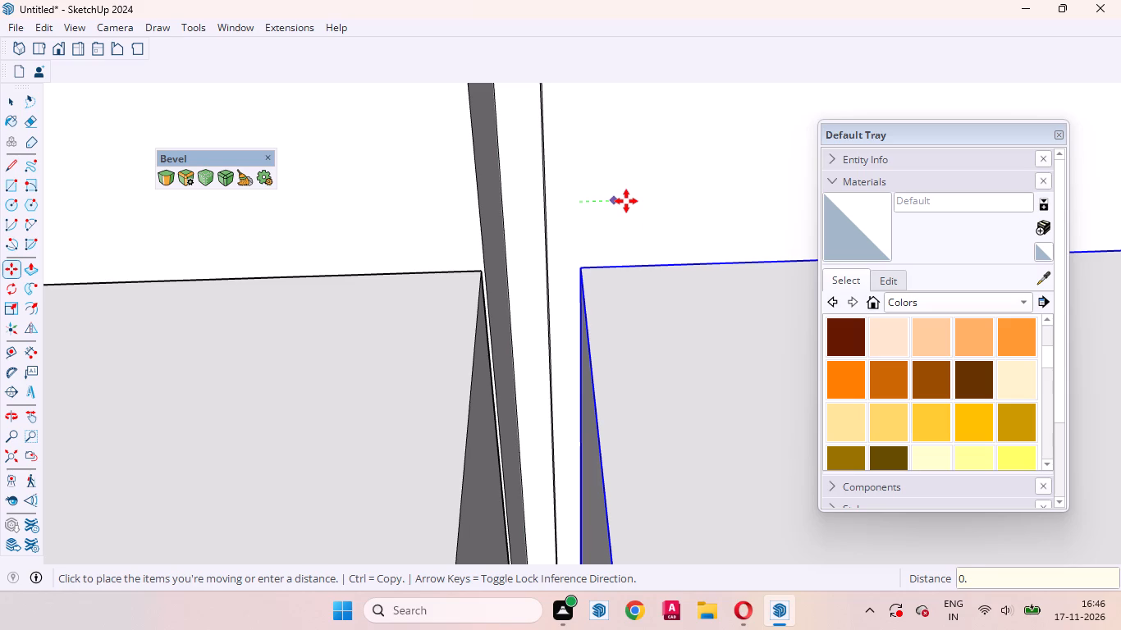
pyautogui.press('3')
pyautogui.press('Return')
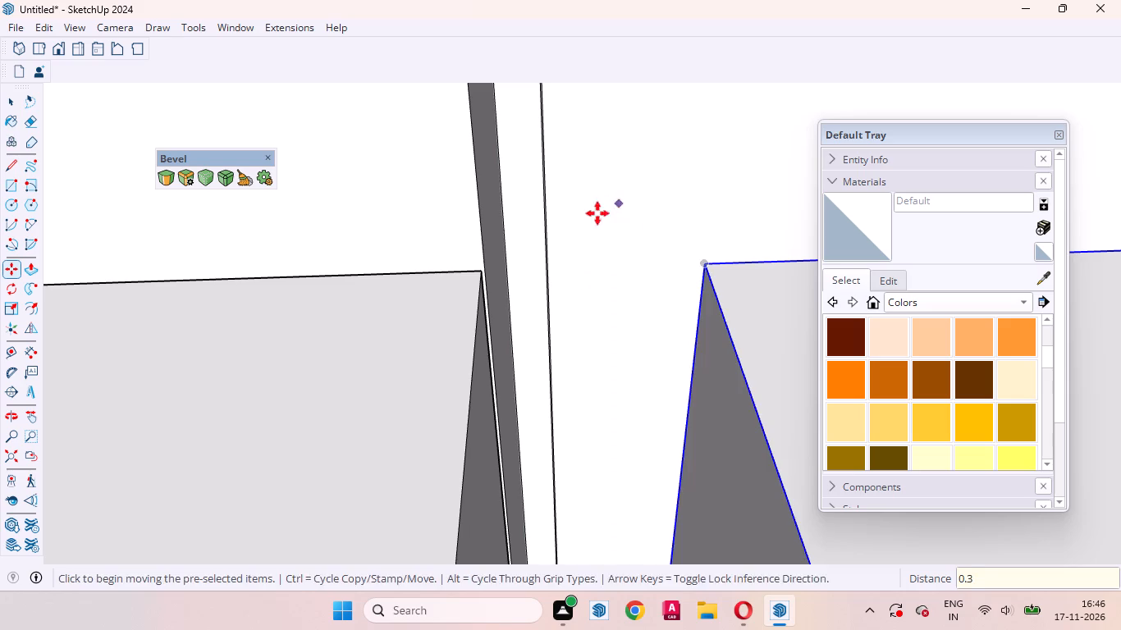
pyautogui.press('space')
# Move the mirrored handle nearer the drawers 0.3" away from the door gap, and deselect it.
pyautogui.scroll(-20, 560, 180)
pyautogui.scroll(-6, 560, 180)
pyautogui.scroll(4, 478, 204)
pyautogui.click(486, 214)
pyautogui.scroll(8, 499, 86)
pyautogui.press('m')
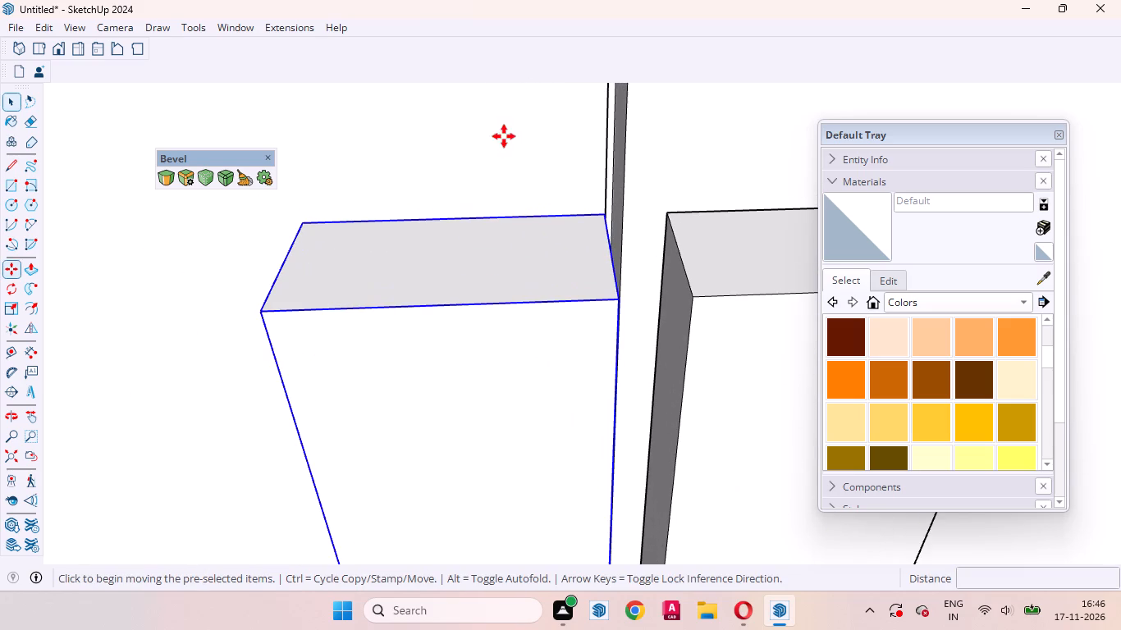
pyautogui.click(542, 143)
pyautogui.write('0.3')
pyautogui.press('Return')
pyautogui.press('space')
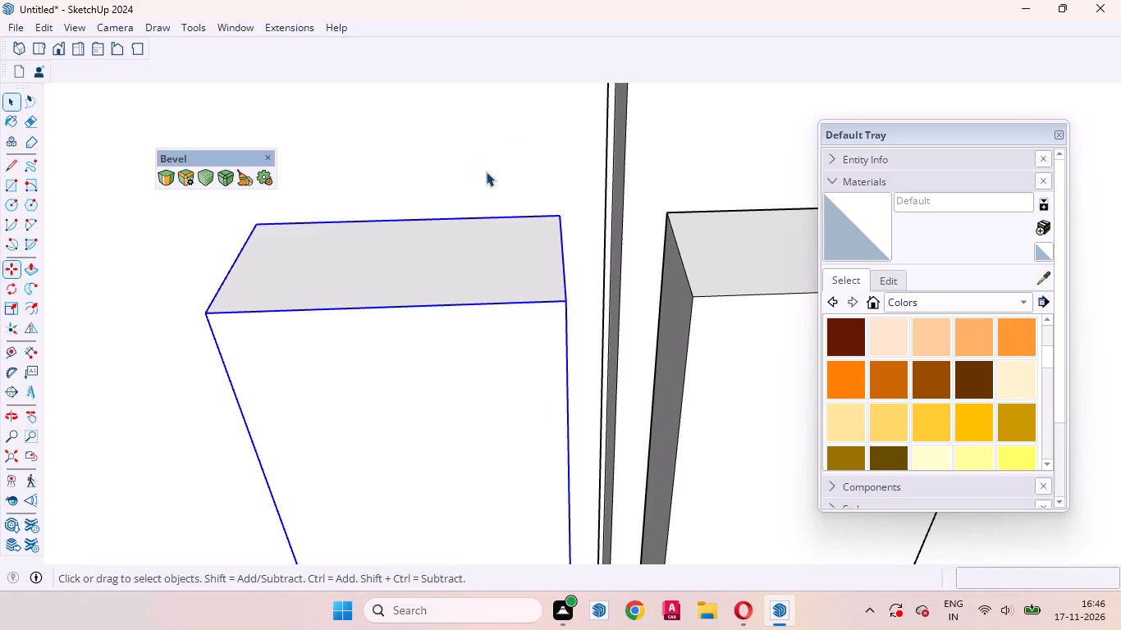
pyautogui.scroll(-20, 470, 211)
pyautogui.scroll(-15, 470, 211)
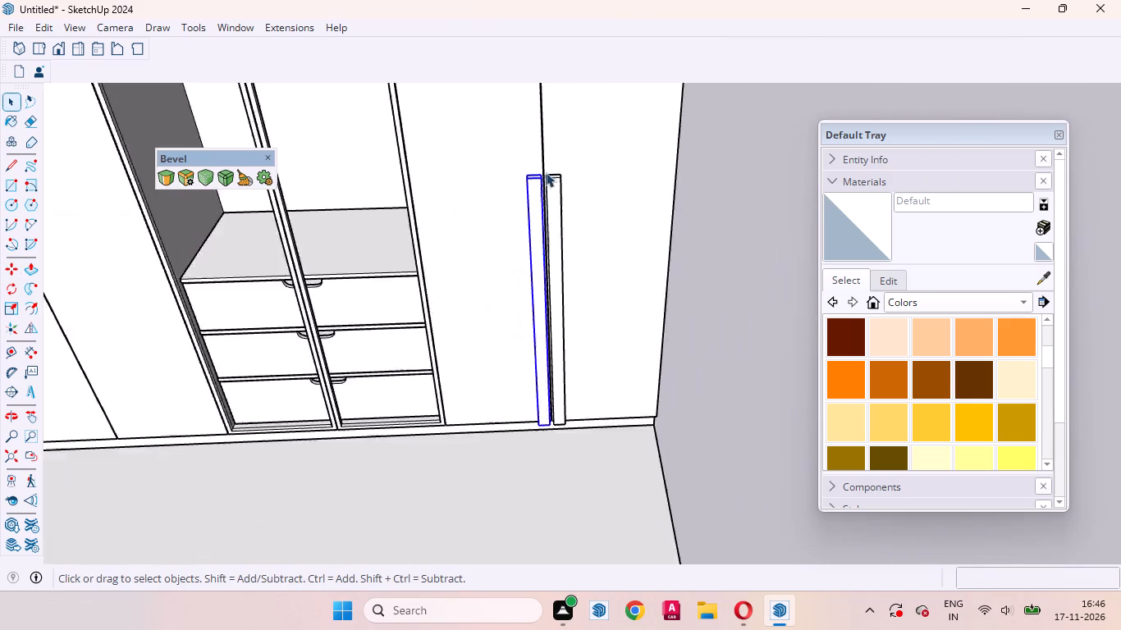
pyautogui.scroll(-4, 546, 172)
pyautogui.click(643, 281)
# Copy both door handles about 6' 3 11/16" along the wardrobe to the door gap on the other side of the drawers, matching gap endpoints, and deselect them.
pyautogui.scroll(9, 553, 332)
pyautogui.moveTo(541, 336); pyautogui.dragTo(493, 98, button='middle')
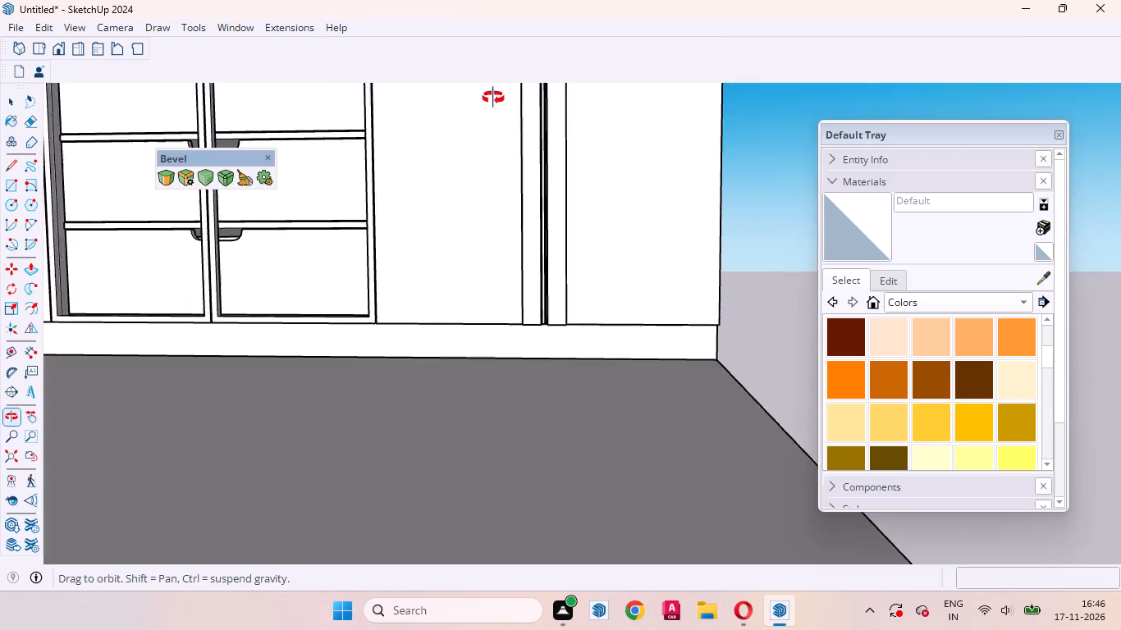
pyautogui.moveTo(493, 98); pyautogui.dragTo(517, 385, button='middle')
pyautogui.scroll(15, 511, 378)
pyautogui.moveTo(541, 358); pyautogui.dragTo(538, 345, button='middle')
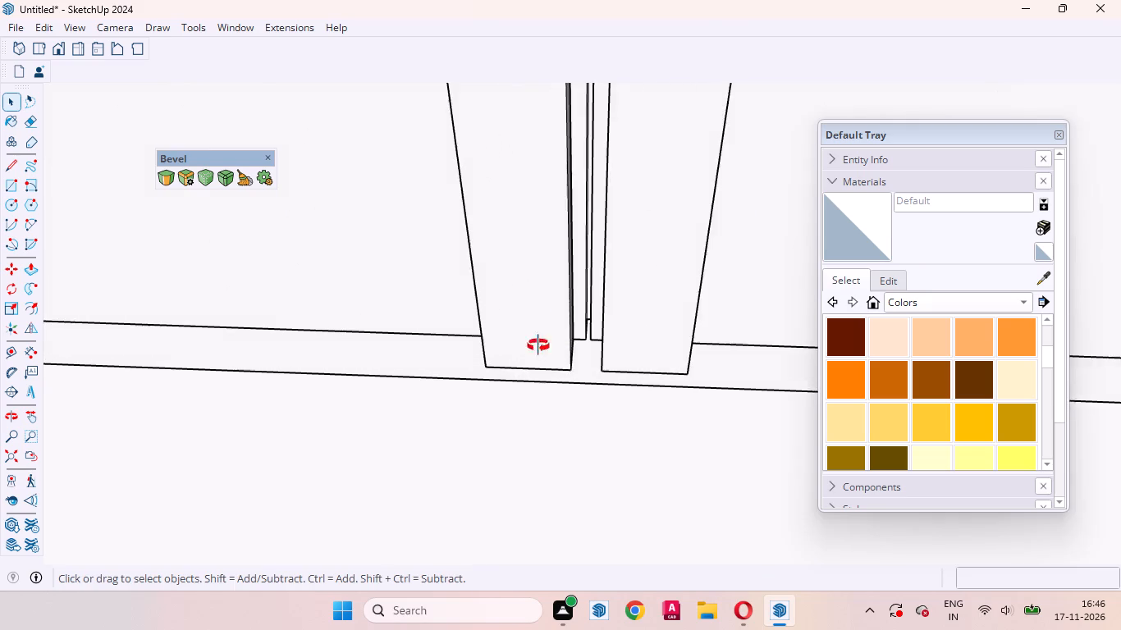
pyautogui.moveTo(538, 345); pyautogui.dragTo(547, 254, button='middle')
pyautogui.keyDown('ctrl'); pyautogui.click(556, 309); pyautogui.keyUp('ctrl')
pyautogui.keyDown('ctrl'); pyautogui.click(623, 295); pyautogui.keyUp('ctrl')
pyautogui.scroll(2, 590, 349)
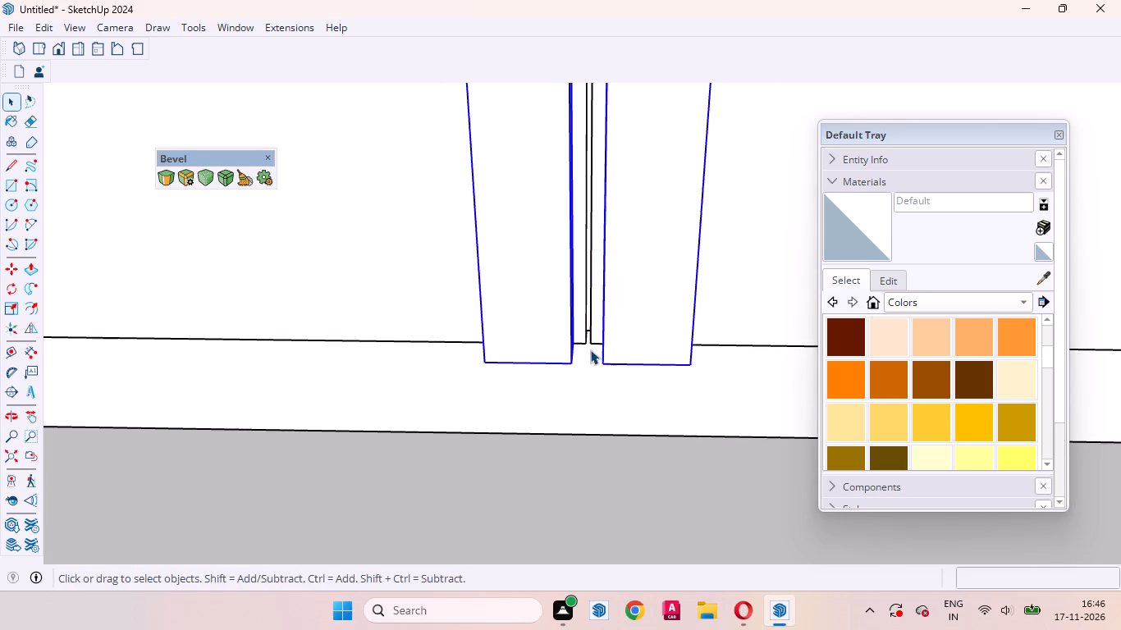
pyautogui.scroll(7, 590, 349)
pyautogui.press('m')
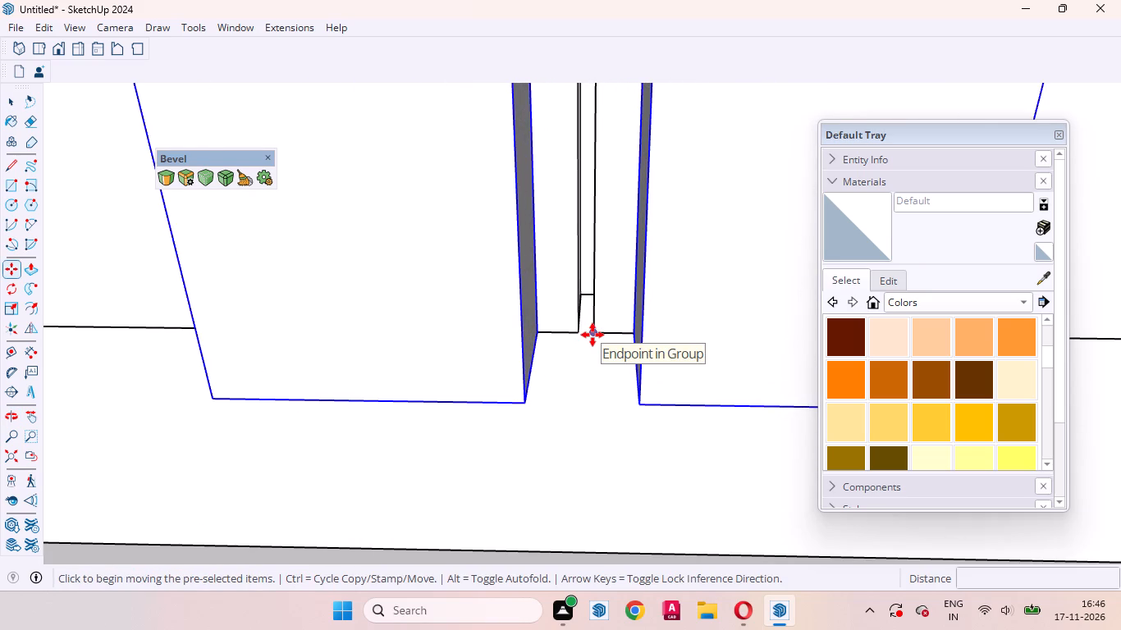
pyautogui.click(593, 335)
pyautogui.scroll(-11, 638, 384)
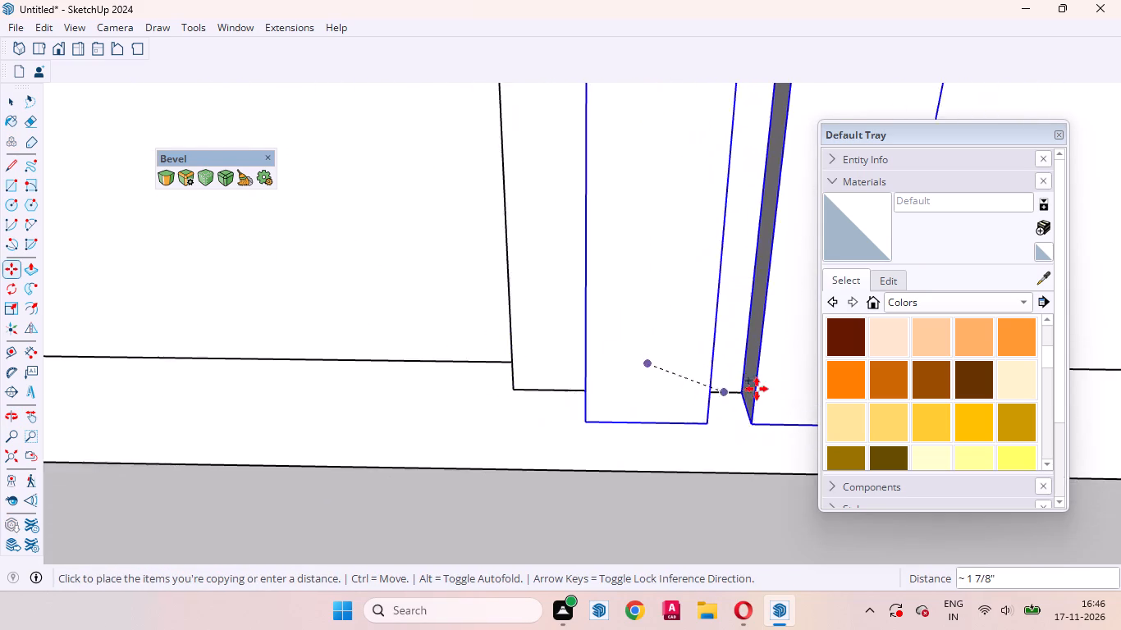
pyautogui.scroll(-7, 757, 389)
pyautogui.scroll(1, 722, 391)
pyautogui.scroll(-20, 732, 391)
pyautogui.scroll(-1, 732, 391)
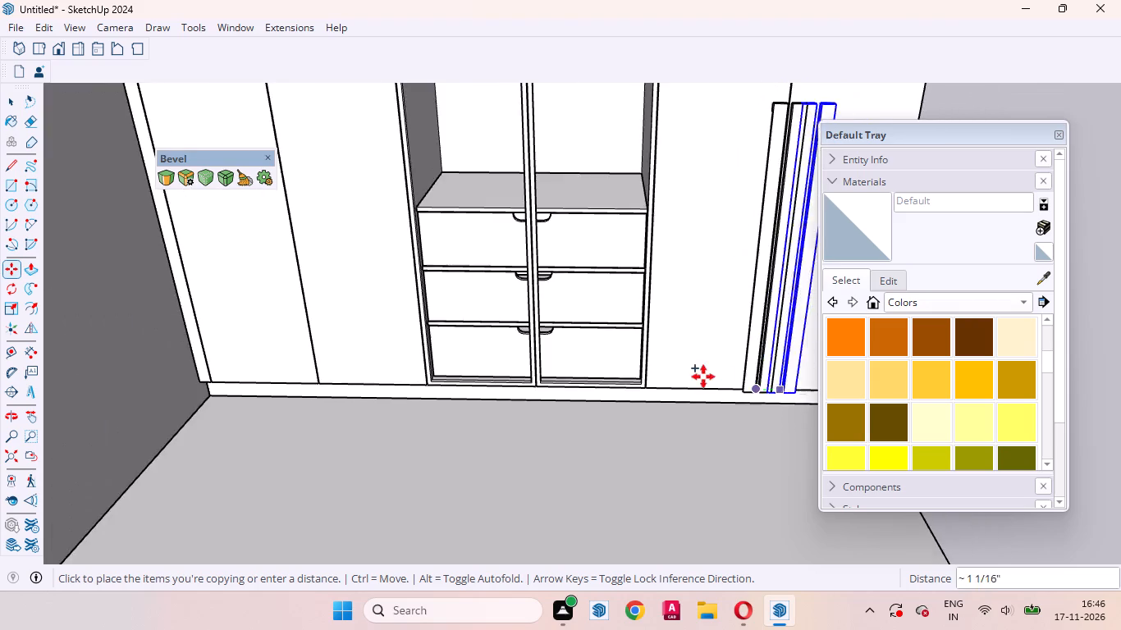
pyautogui.scroll(-2, 703, 377)
pyautogui.scroll(1, 746, 388)
pyautogui.scroll(-2, 757, 389)
pyautogui.scroll(9, 217, 401)
pyautogui.scroll(8, 522, 378)
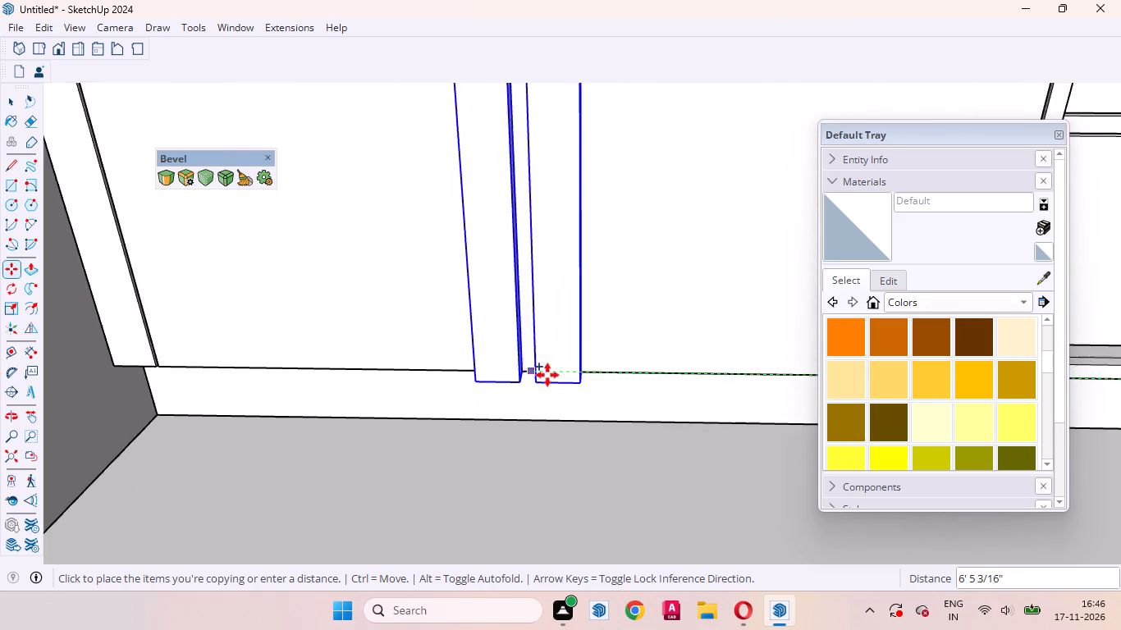
pyautogui.scroll(14, 547, 375)
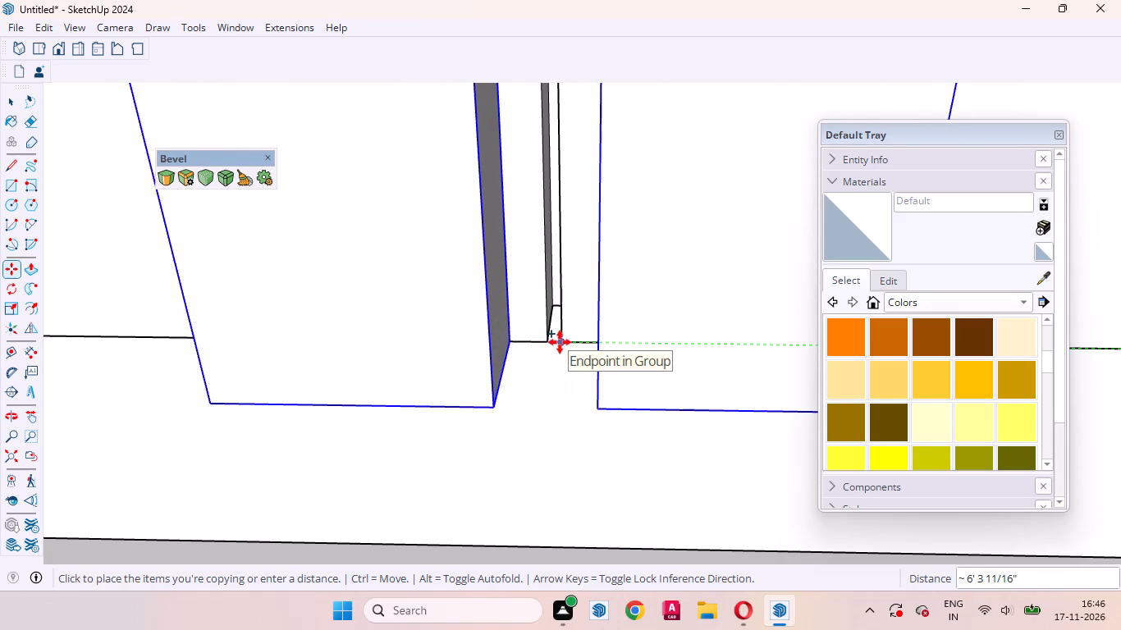
pyautogui.click(560, 342)
pyautogui.press('space')
pyautogui.scroll(-20, 454, 423)
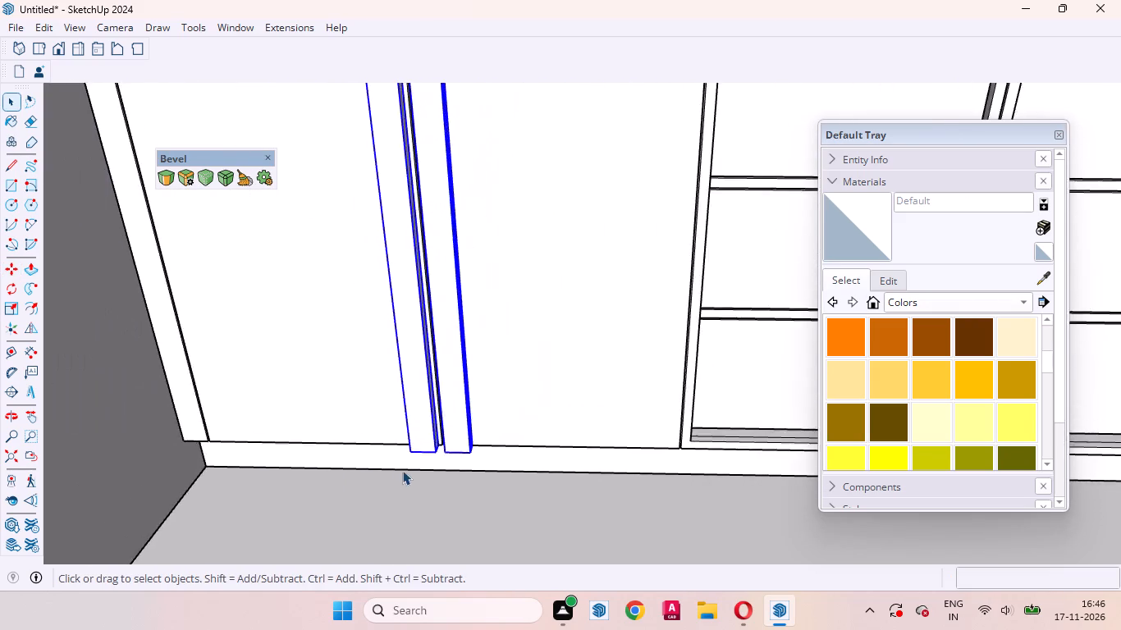
pyautogui.scroll(-16, 402, 470)
pyautogui.scroll(-3, 474, 447)
pyautogui.moveTo(613, 475); pyautogui.dragTo(588, 366, button='middle')
pyautogui.click(701, 426)
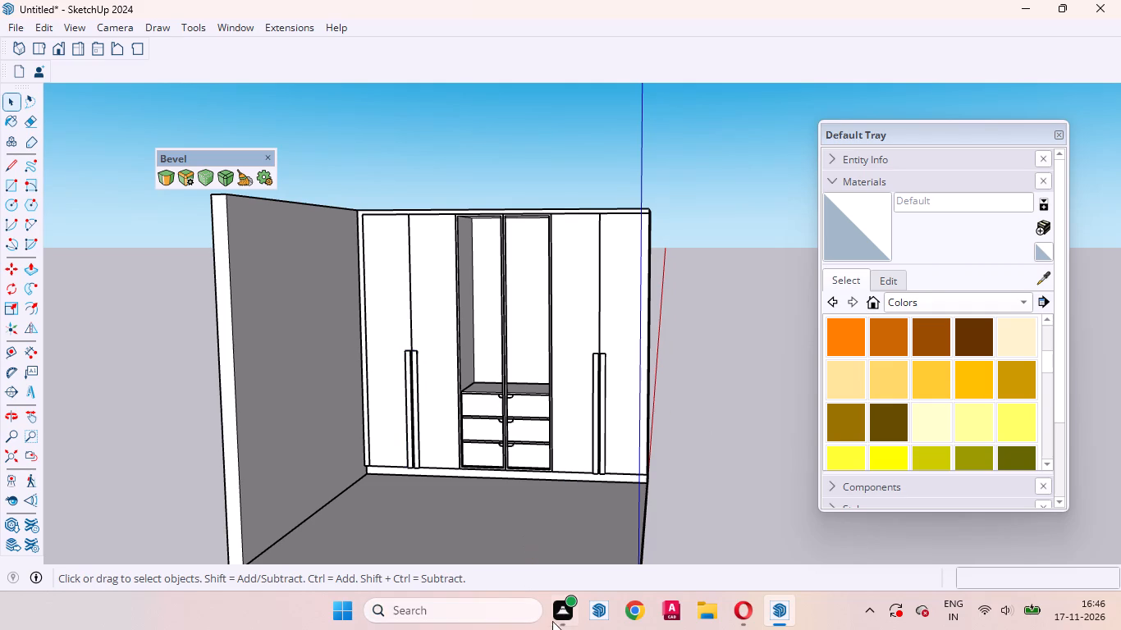
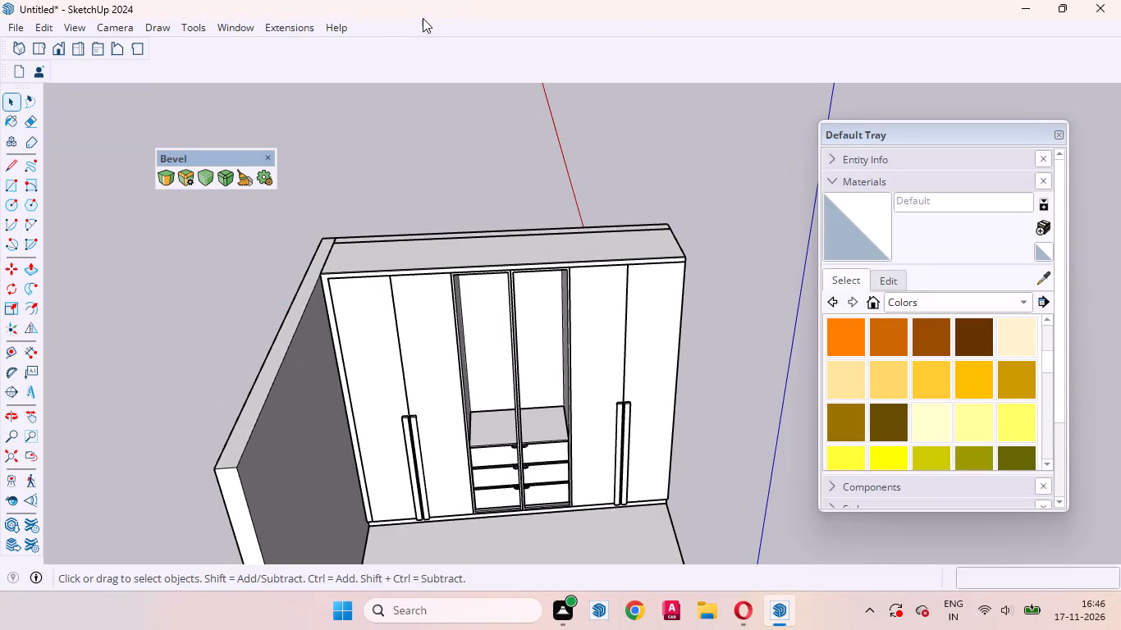
# Enable the Lightbeans plugin toolbar and open its texture library.
pyautogui.rightClick(412, 20)
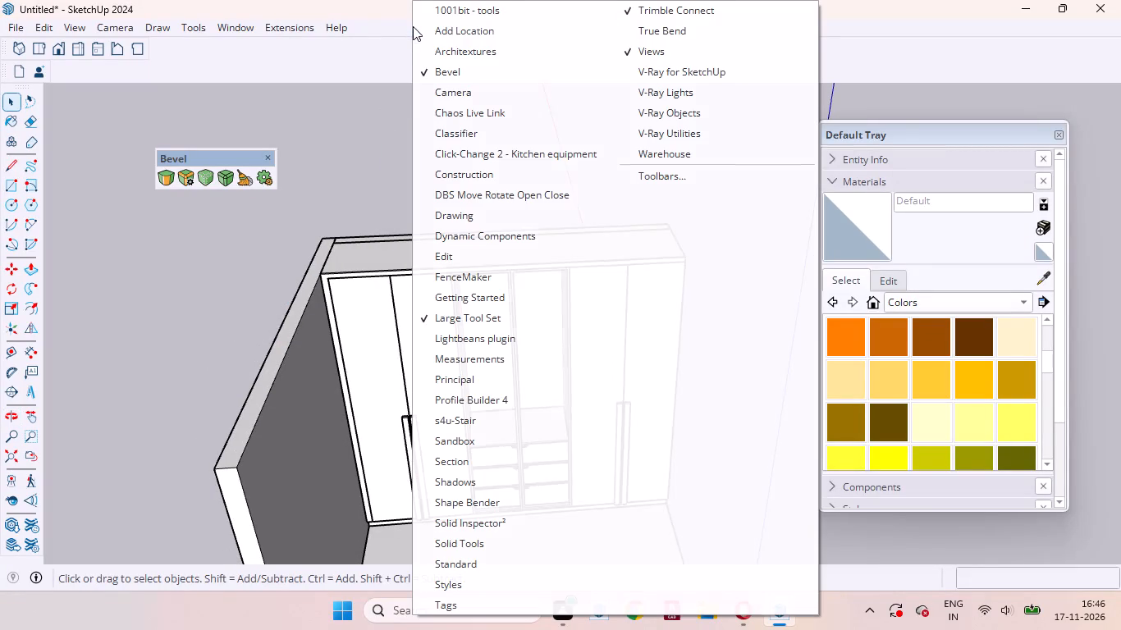
pyautogui.click(494, 335)
pyautogui.click(283, 271)
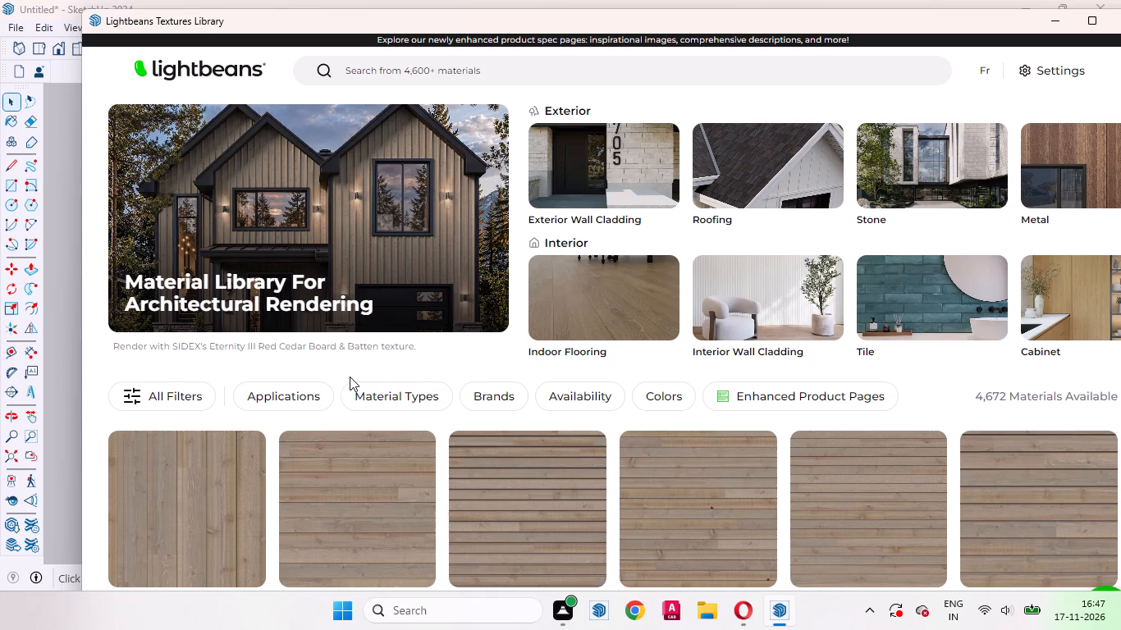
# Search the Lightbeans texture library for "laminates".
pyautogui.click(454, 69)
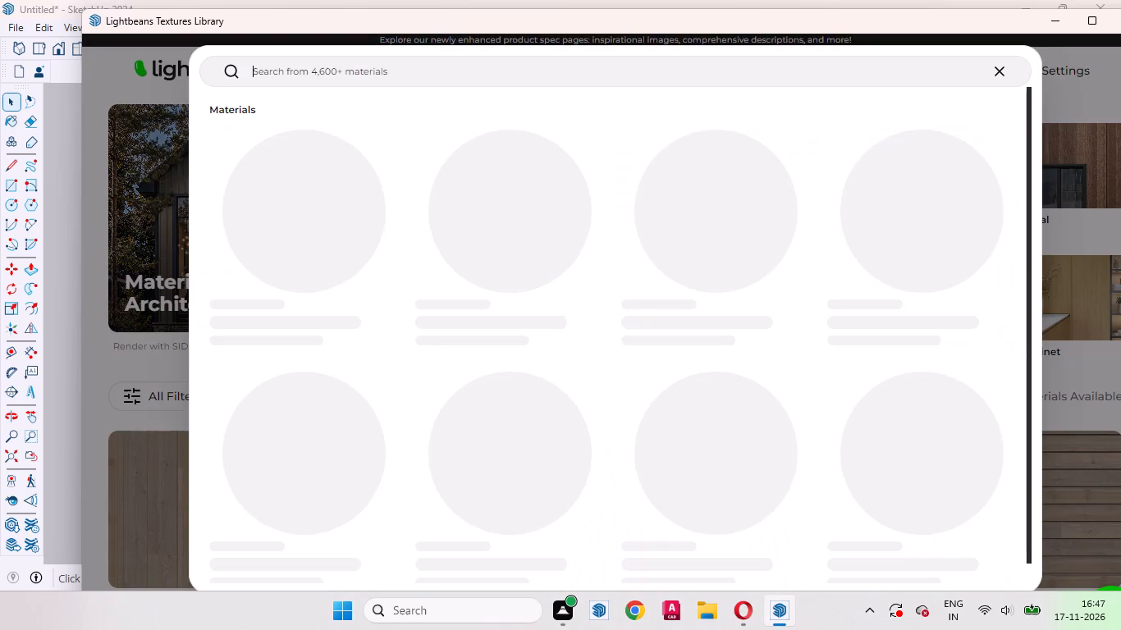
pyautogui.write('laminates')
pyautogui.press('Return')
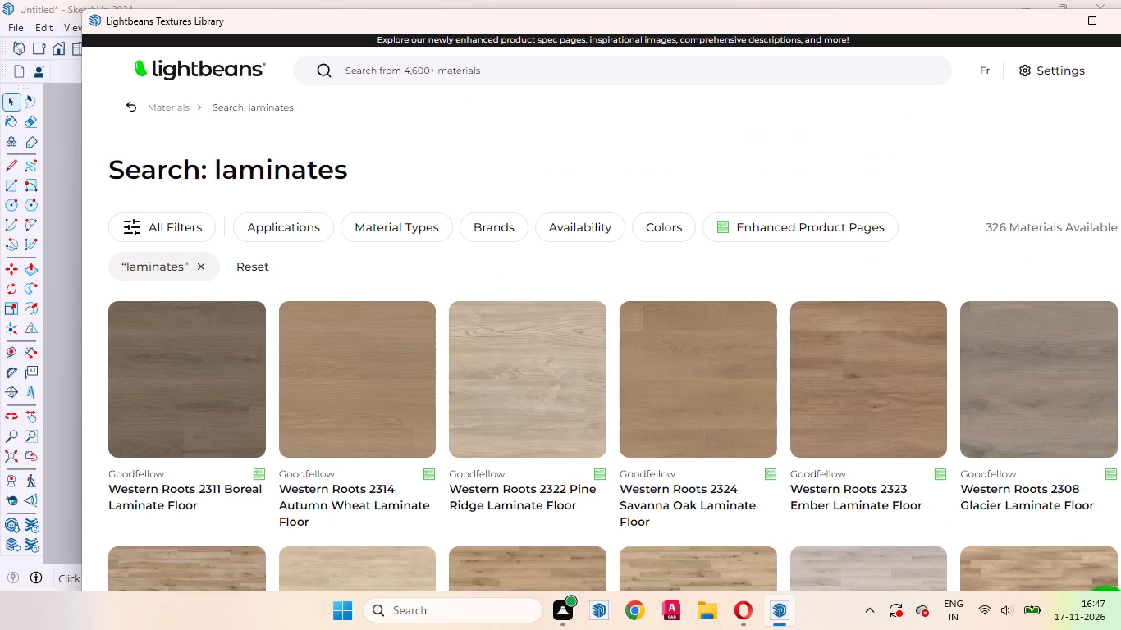
# Run a new texture library search for "laminate" and maximize the library window.
pyautogui.click(454, 59)
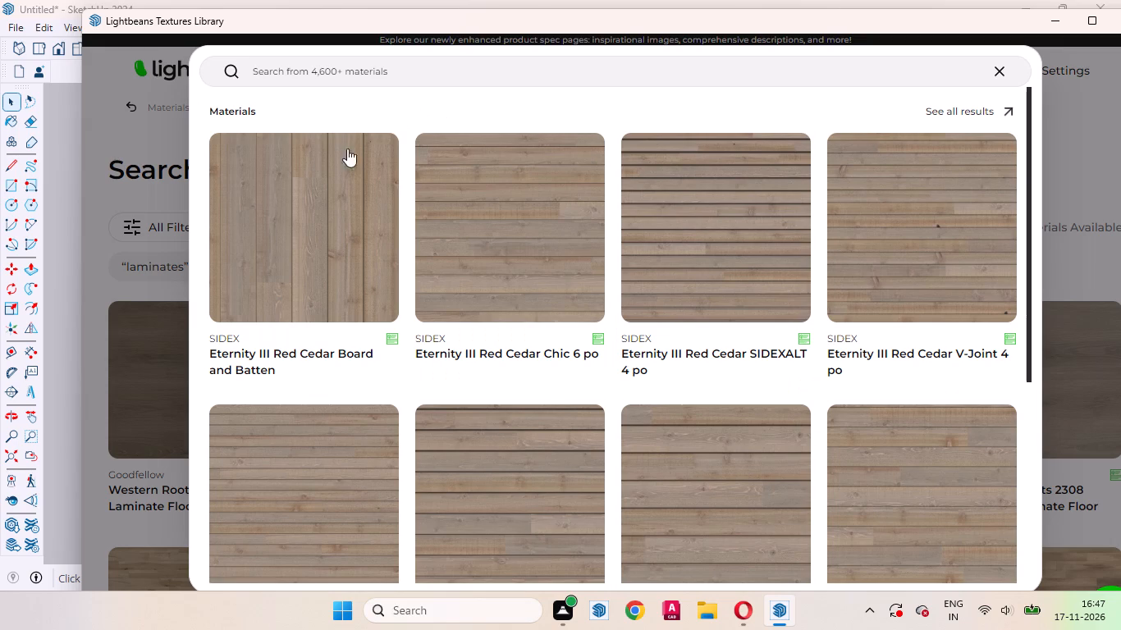
pyautogui.scroll(-6, 501, 152)
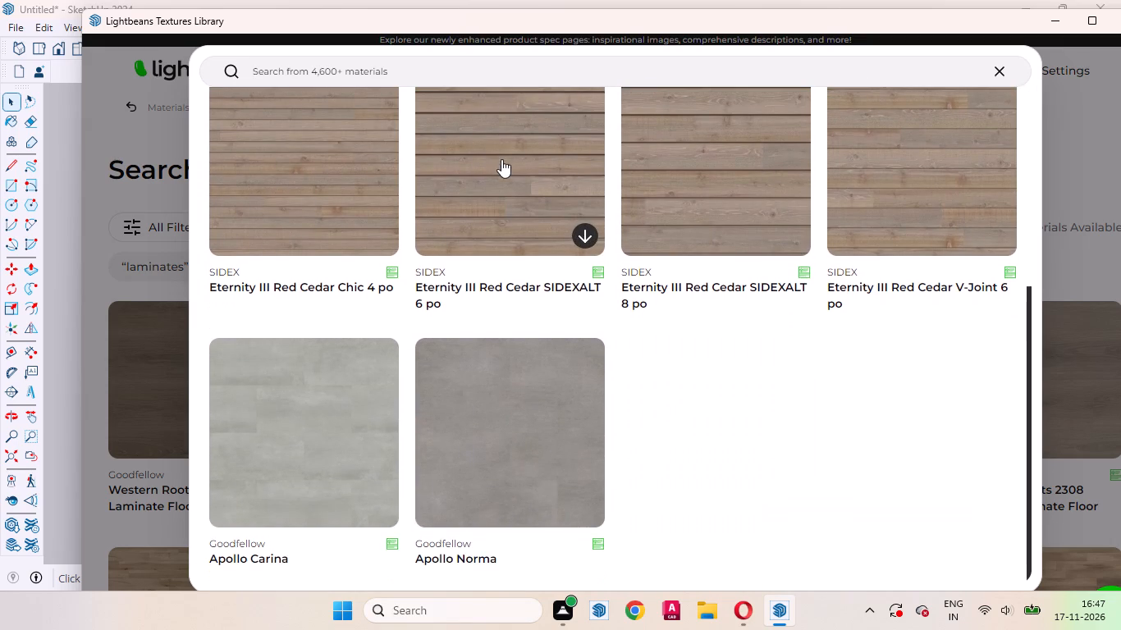
pyautogui.scroll(-3, 501, 163)
pyautogui.click(266, 66)
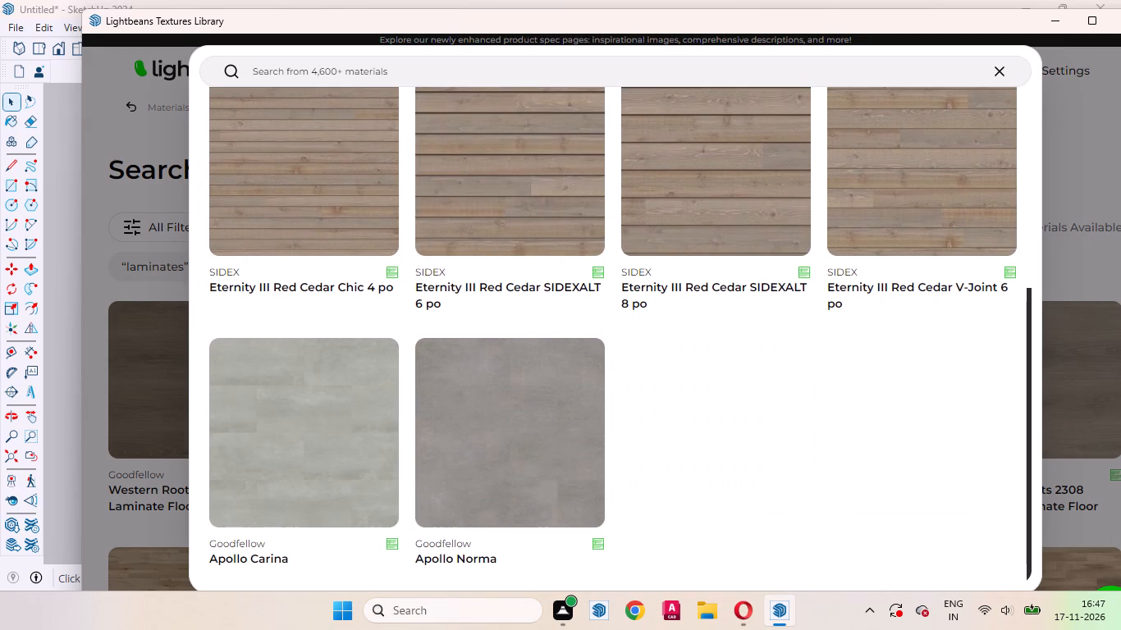
pyautogui.write('laminate')
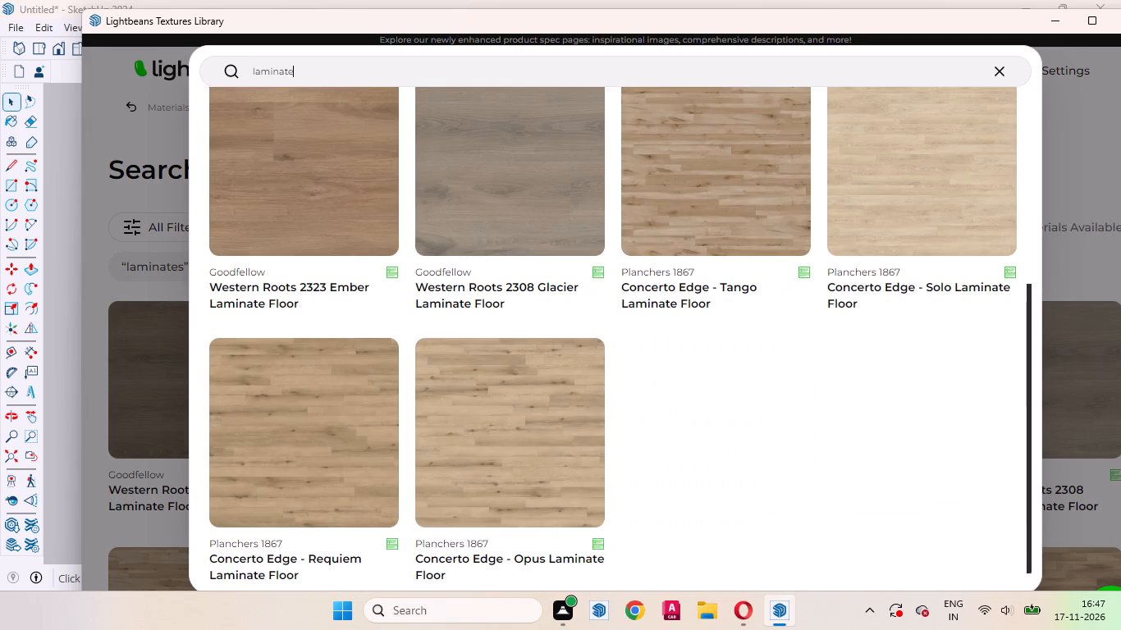
pyautogui.press('Return')
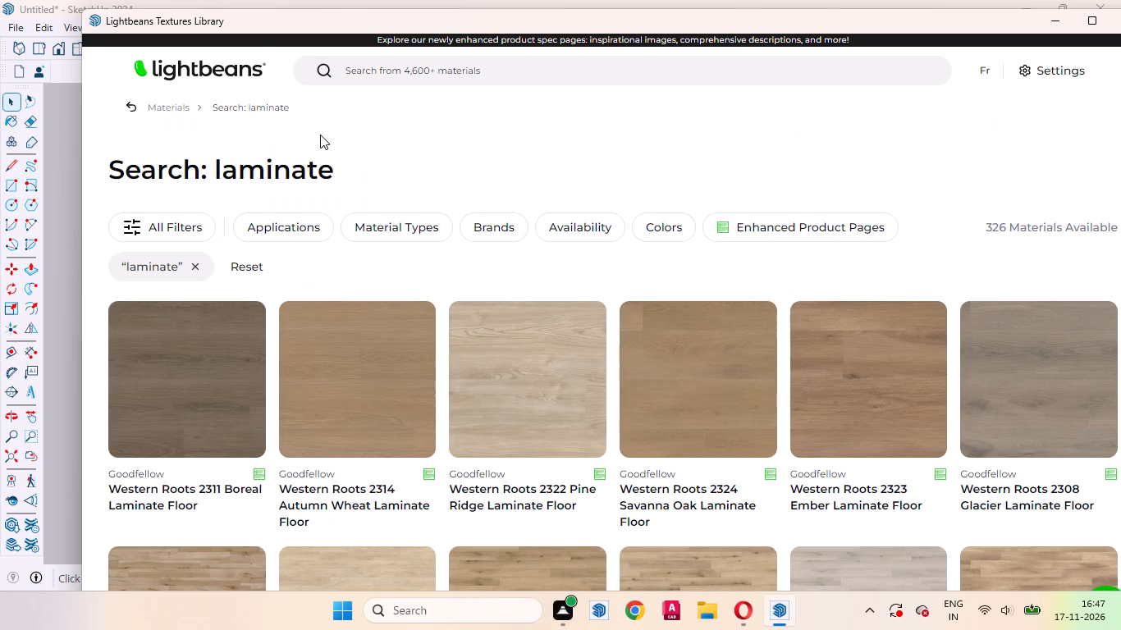
pyautogui.click(1096, 21)
# Examine the laminate search results for woodgrain and plain finishes that suit the wardrobe.
pyautogui.scroll(-7, 650, 199)
pyautogui.scroll(-3, 784, 452)
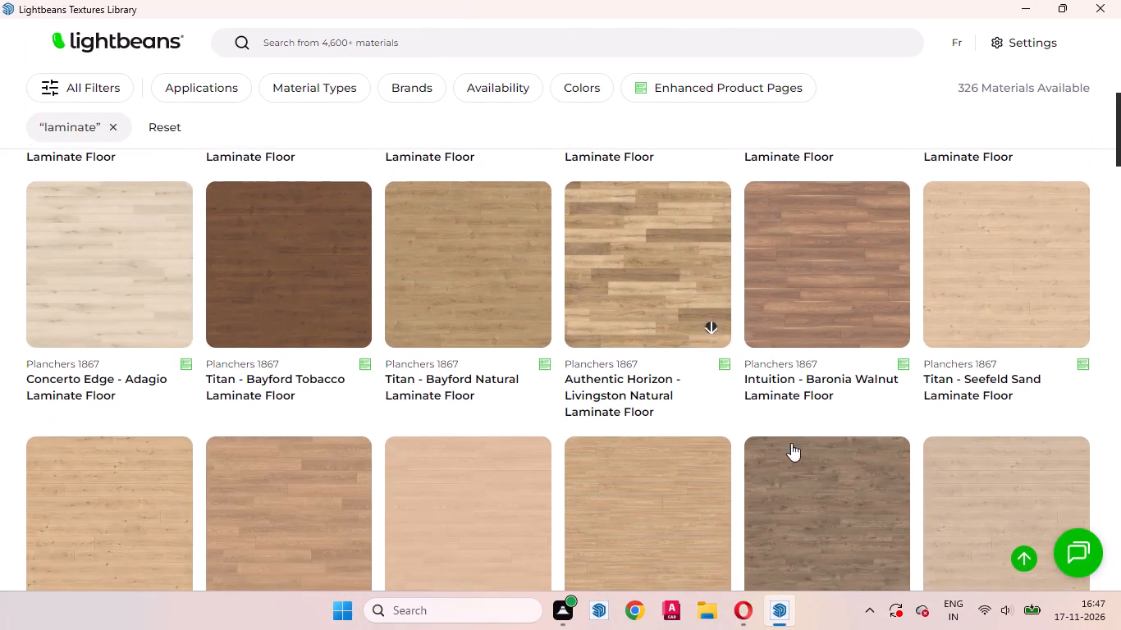
pyautogui.scroll(-13, 721, 466)
pyautogui.scroll(1, 690, 443)
pyautogui.scroll(-14, 690, 443)
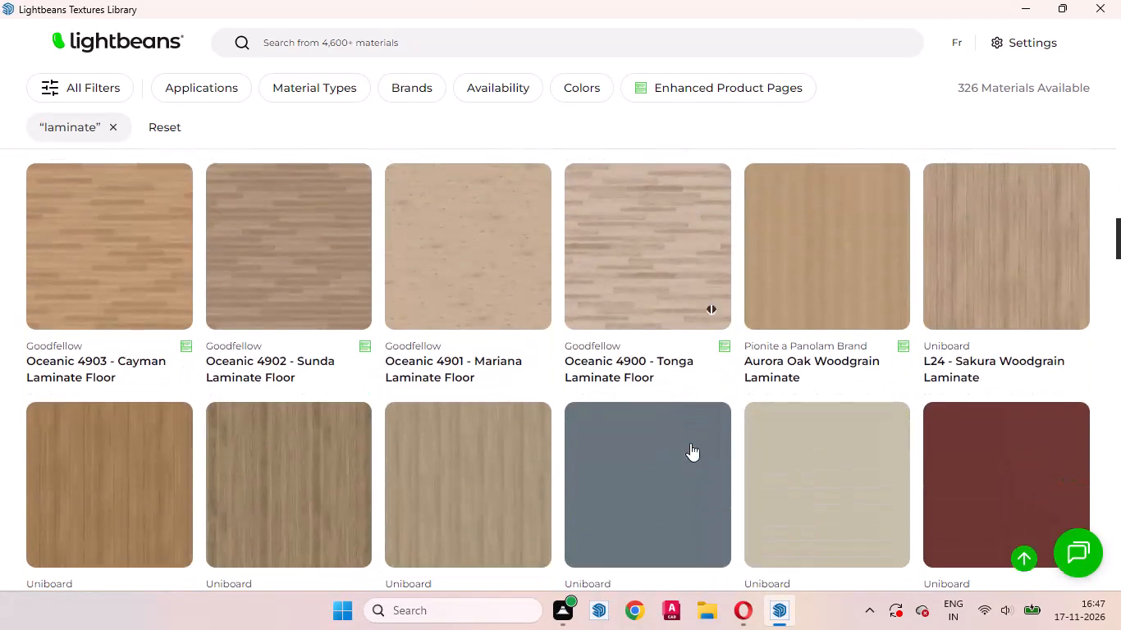
pyautogui.scroll(-2, 690, 443)
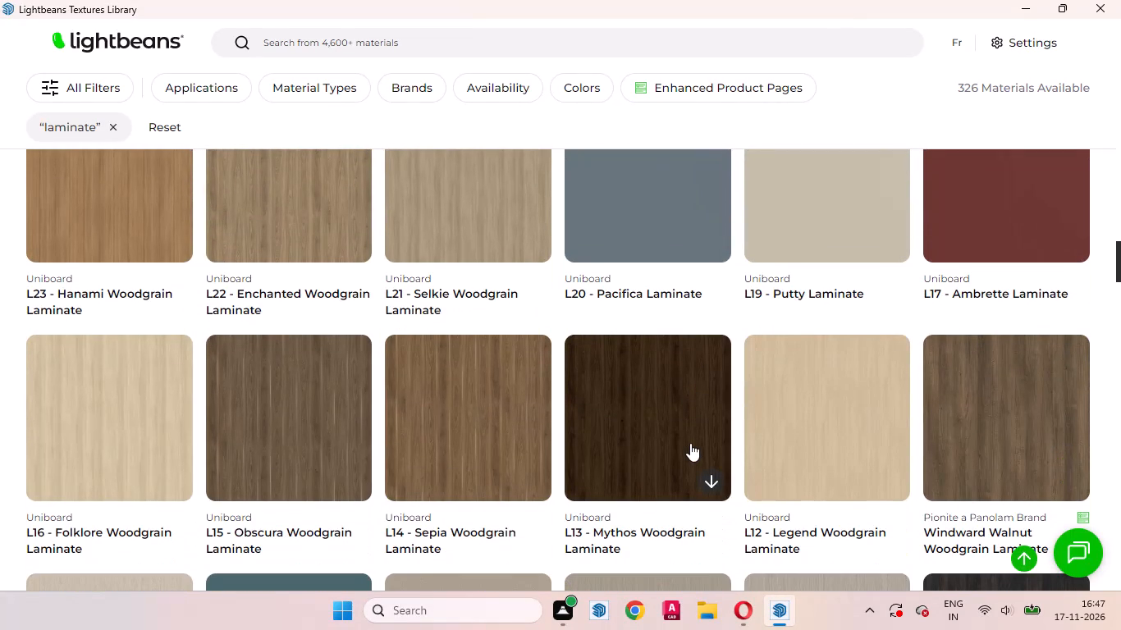
pyautogui.scroll(2, 682, 347)
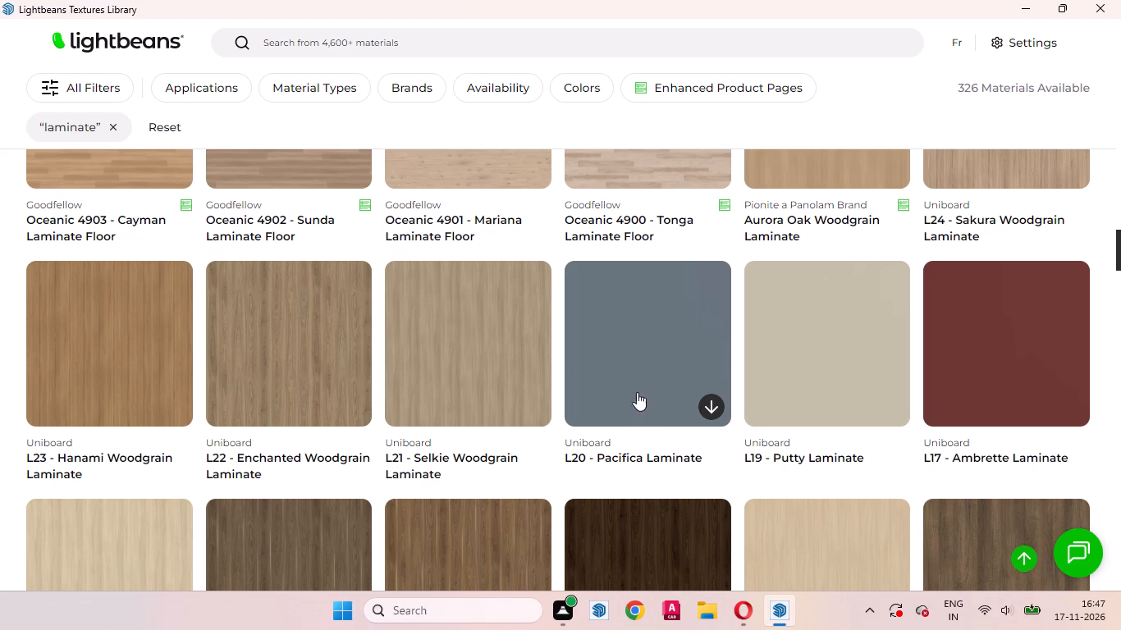
pyautogui.scroll(-6, 648, 350)
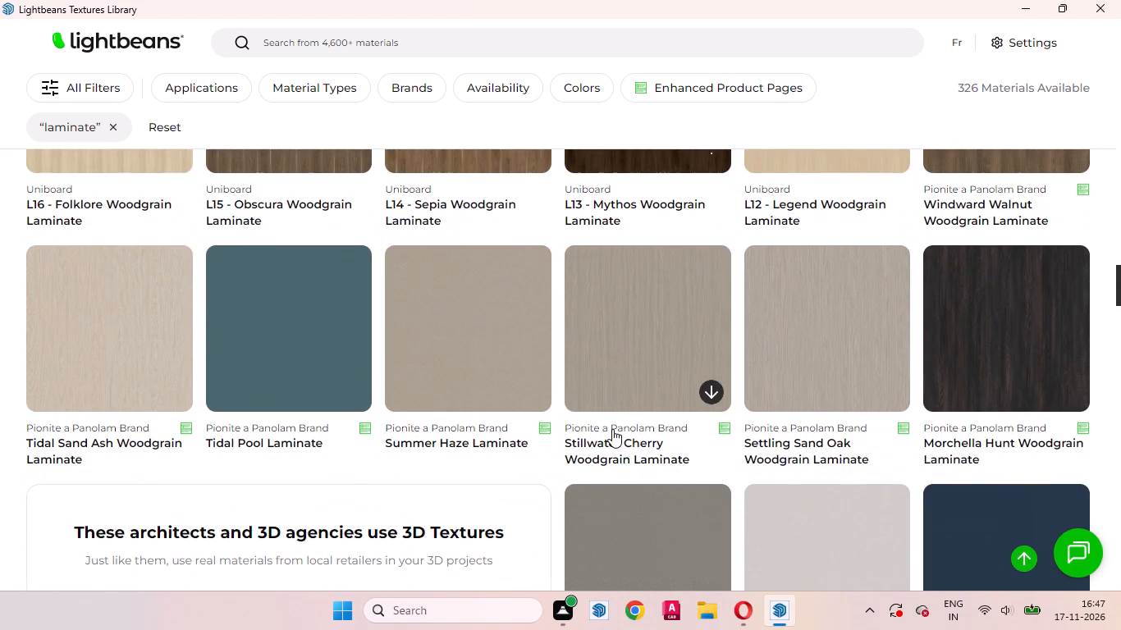
pyautogui.scroll(-4, 621, 425)
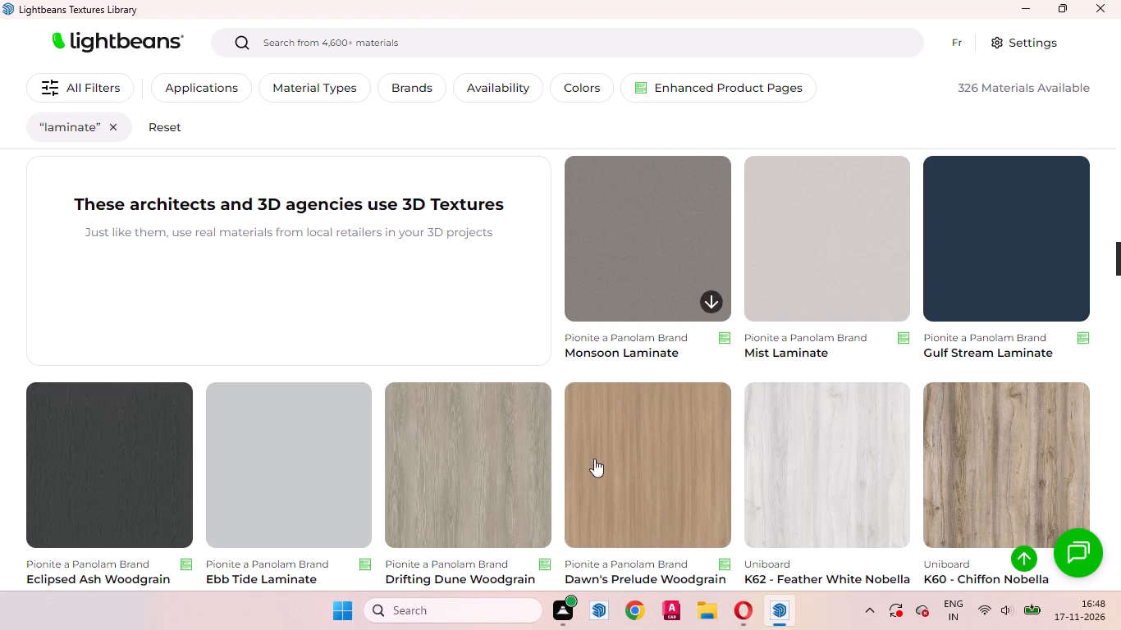
pyautogui.scroll(-3, 606, 371)
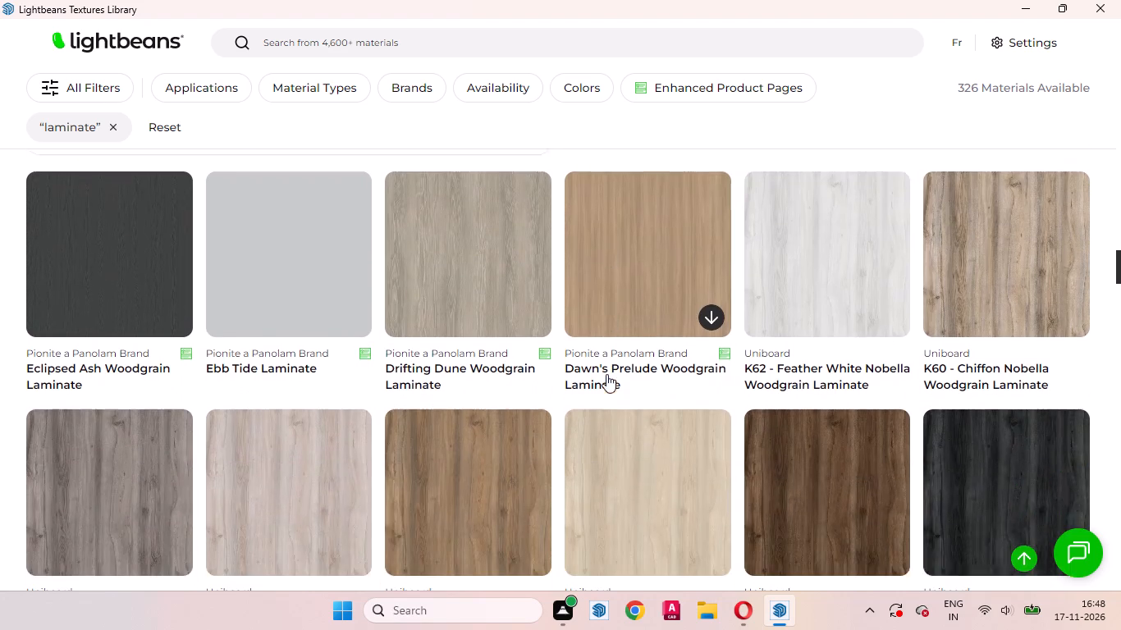
pyautogui.scroll(-6, 606, 374)
pyautogui.scroll(1, 601, 386)
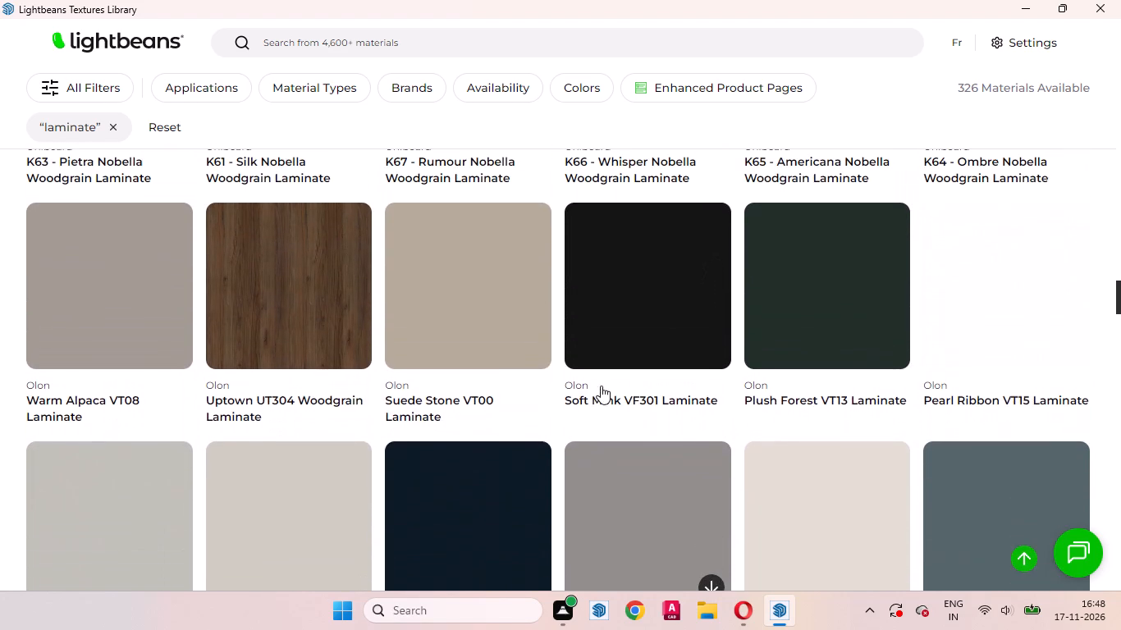
pyautogui.scroll(-2, 601, 386)
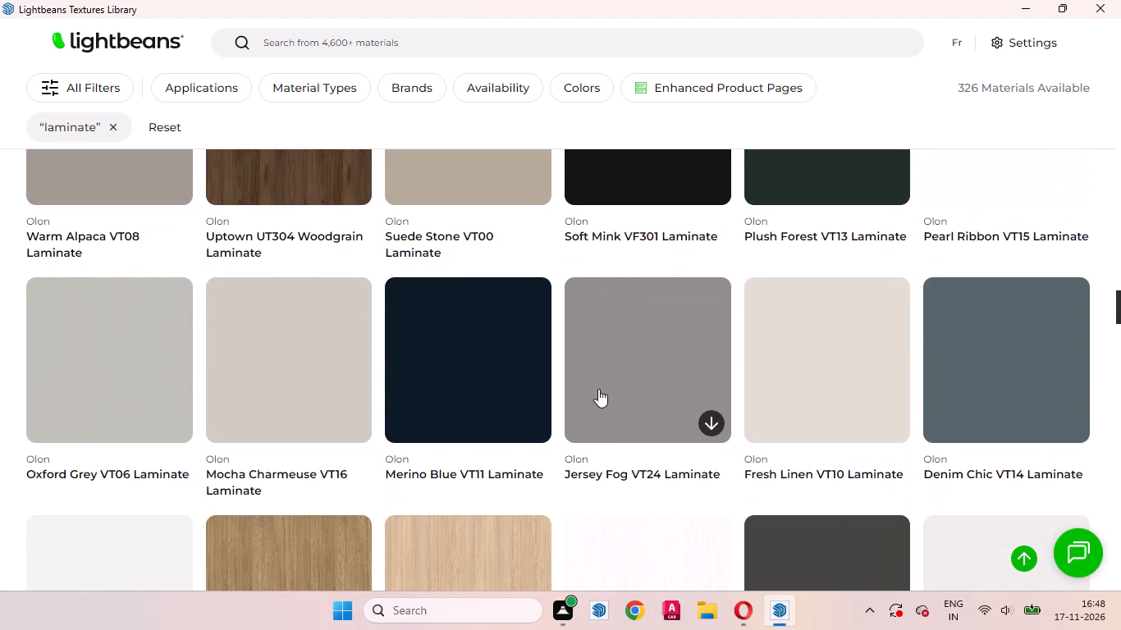
pyautogui.scroll(-3, 629, 389)
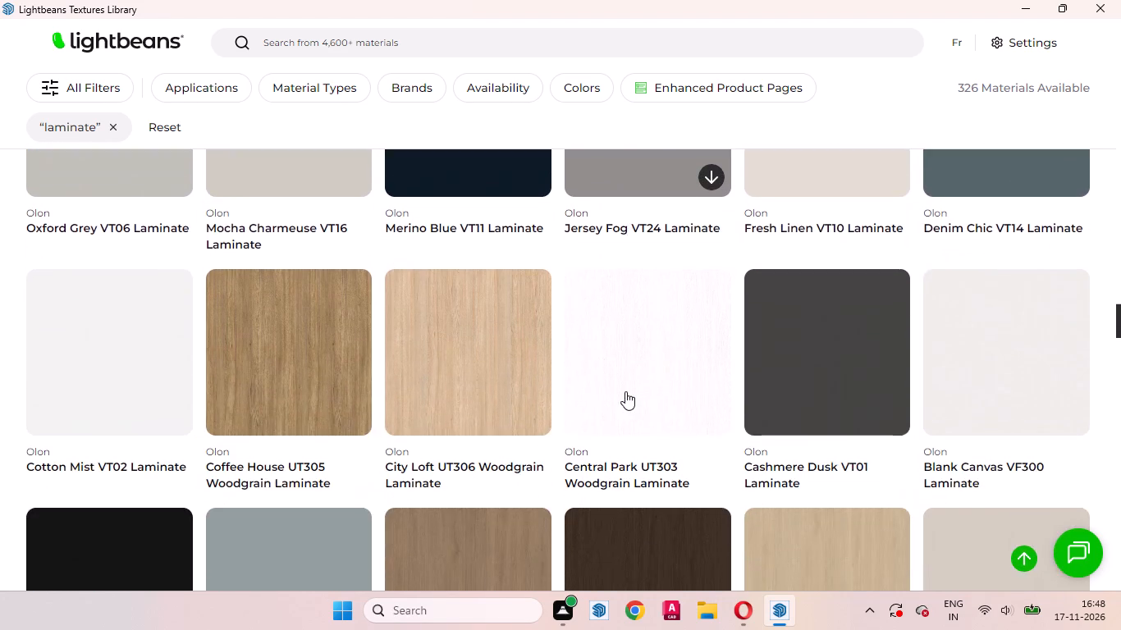
pyautogui.scroll(-10, 625, 393)
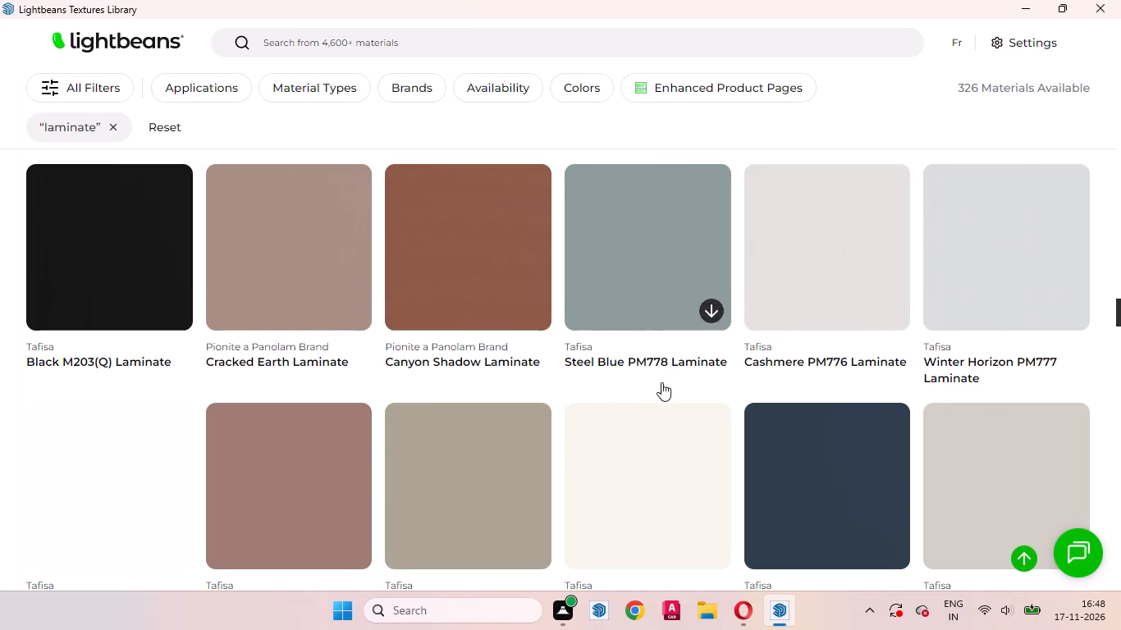
pyautogui.scroll(-1, 611, 415)
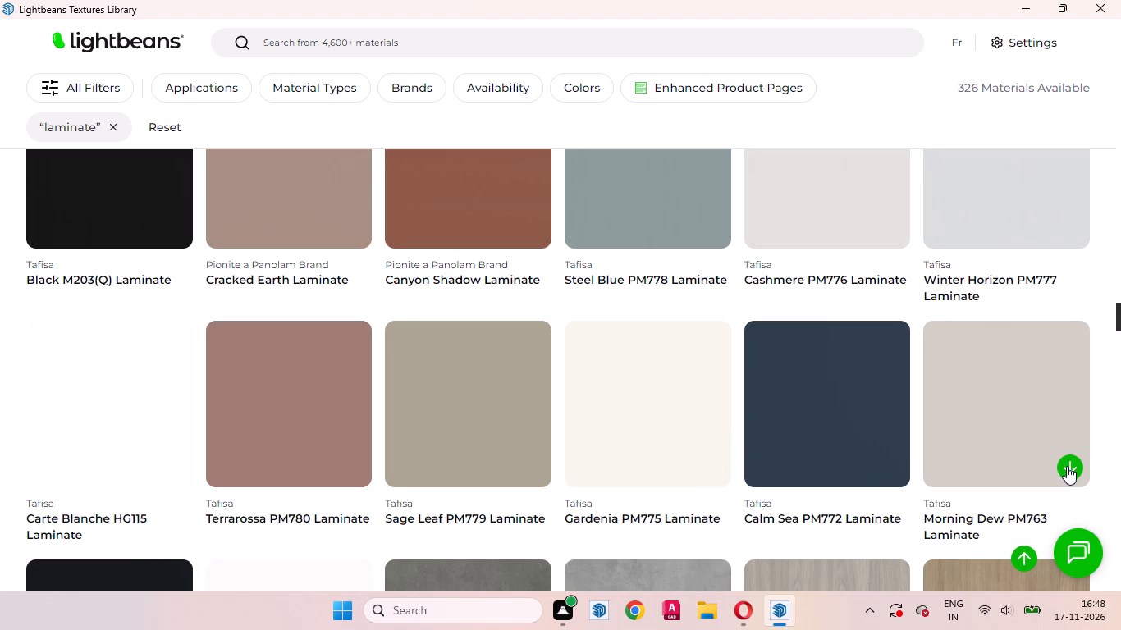
# Download the Tafisa Morning Dew PM763 Laminate material and return to the model.
pyautogui.click(1067, 466)
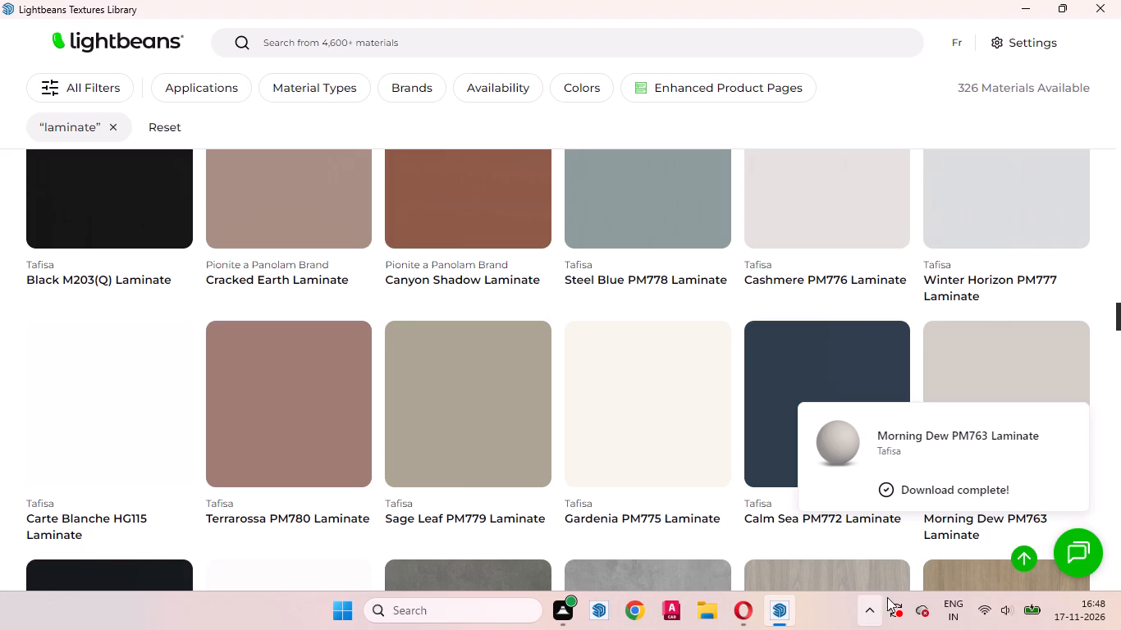
pyautogui.click(1038, 14)
# Paint the whole wardrobe group with the Morning Dew PM763 laminate, leaving the separate handles and drawer fronts unpainted.
pyautogui.click(857, 231)
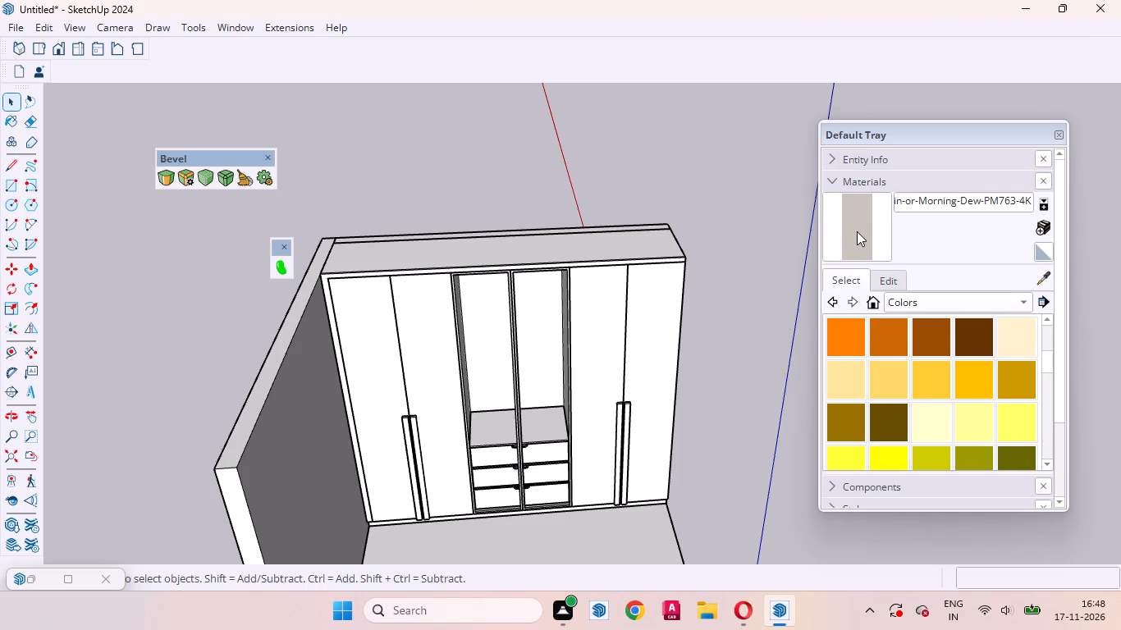
pyautogui.scroll(7, 437, 453)
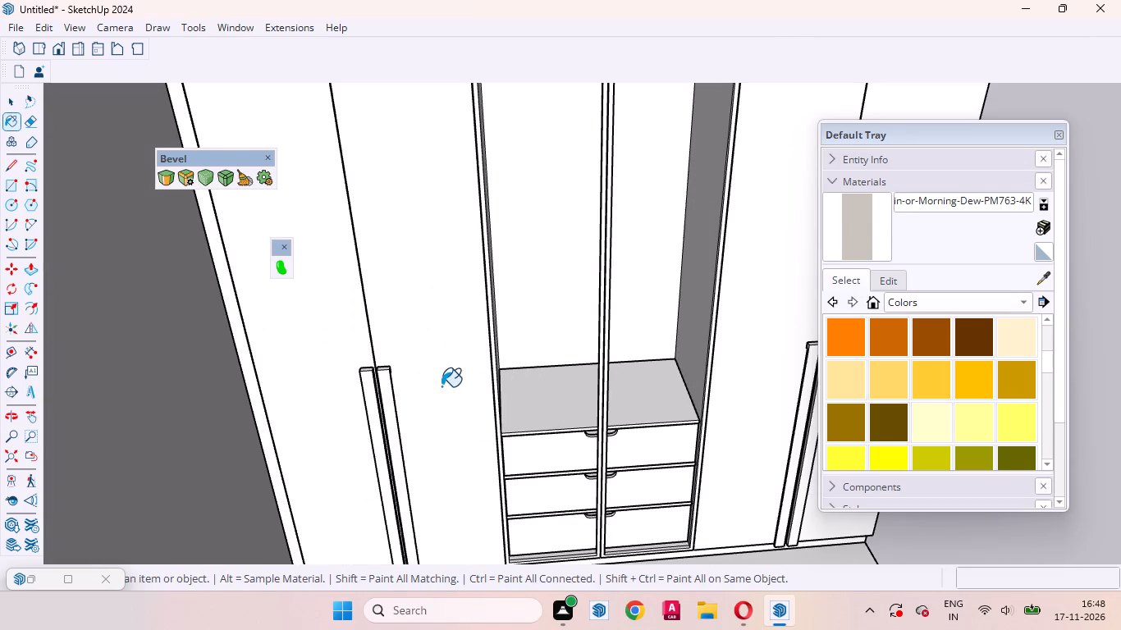
pyautogui.click(447, 235)
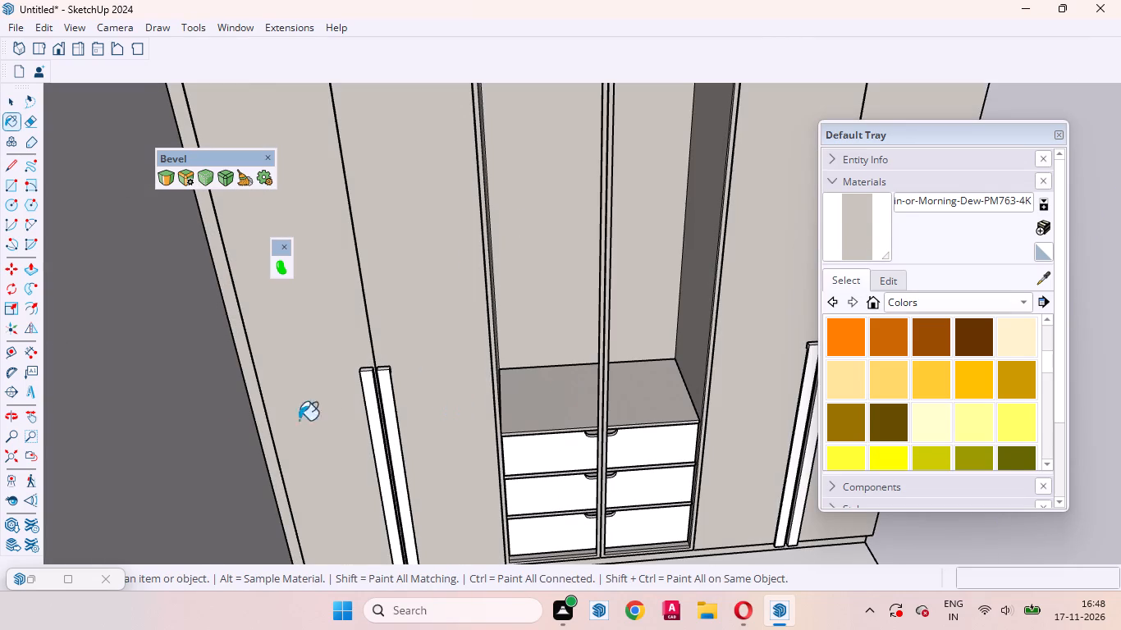
pyautogui.click(8, 102)
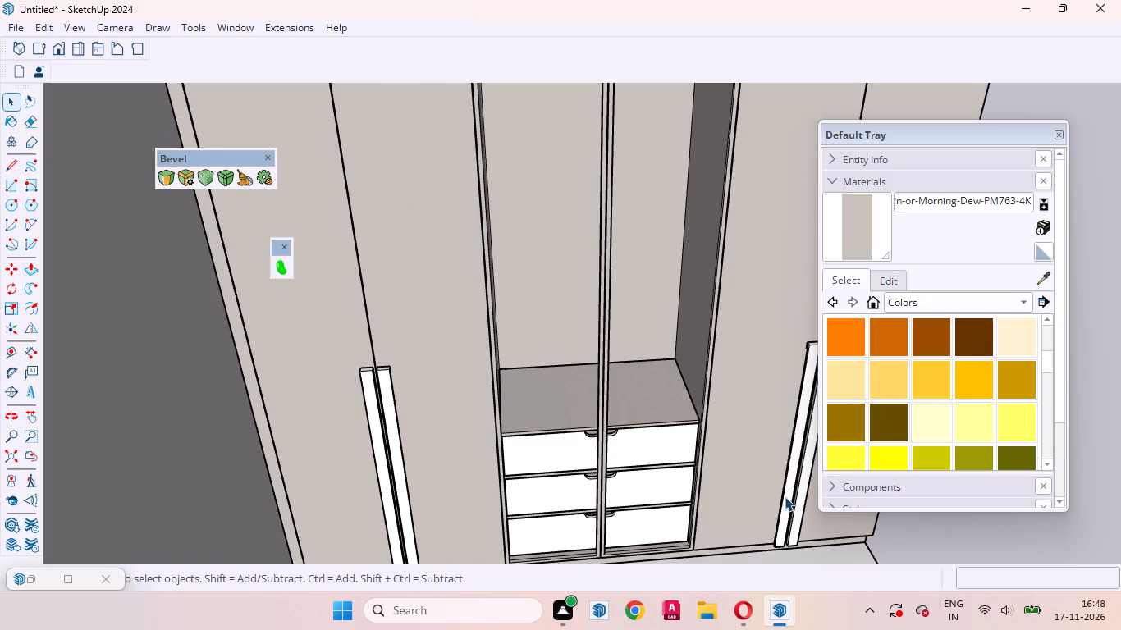
# Download the Tafisa Calm Sea PM772 Laminate material from the texture library and return to the model.
pyautogui.click(278, 263)
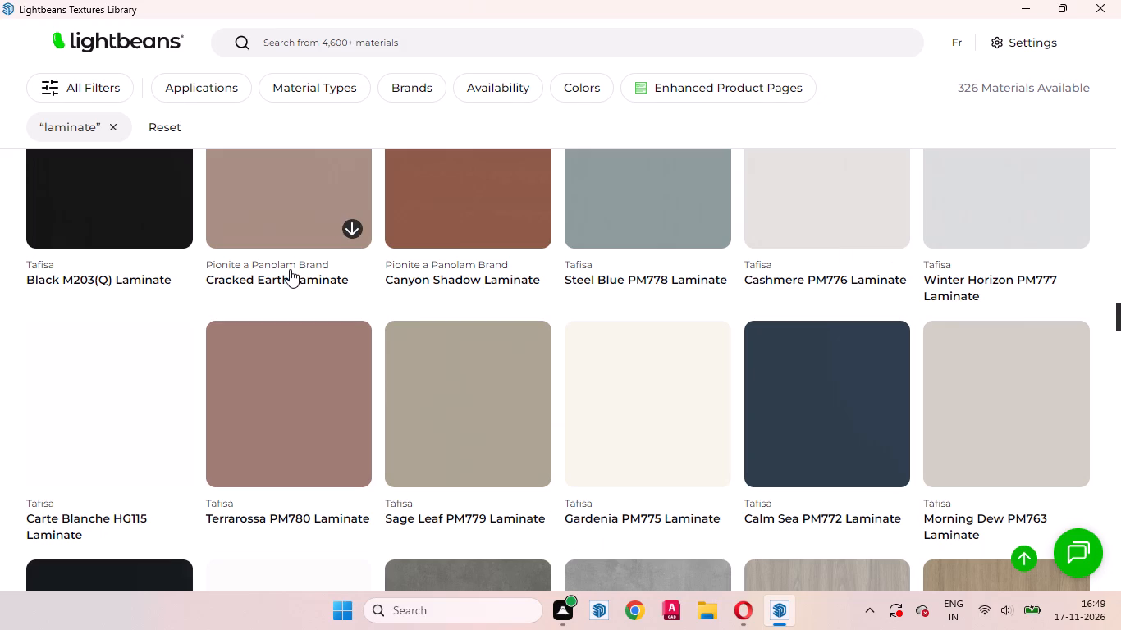
pyautogui.click(886, 462)
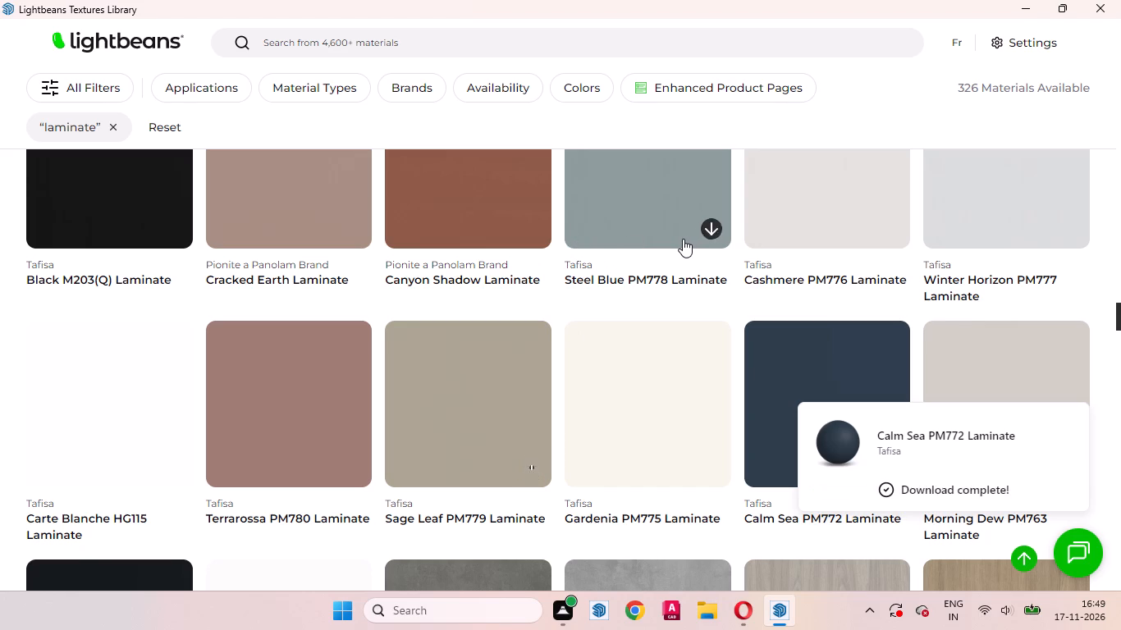
pyautogui.click(1018, 7)
# Inside the wardrobe group, paint the open compartment's back, the surface above the drawers and both inner sides with Calm Sea PM772 laminate.
pyautogui.click(589, 238)
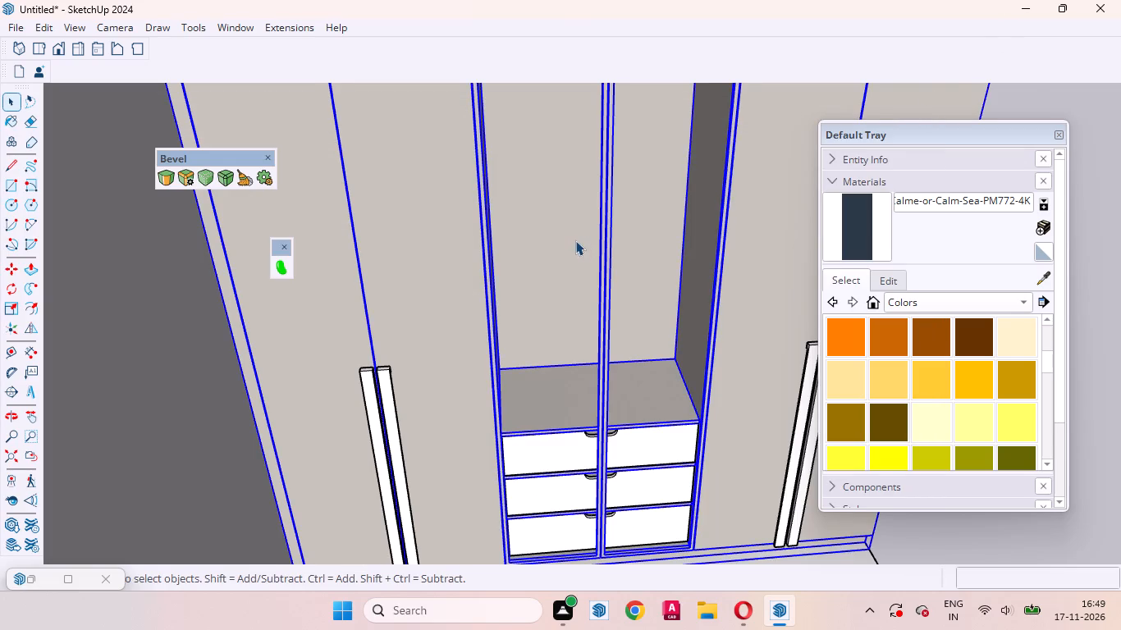
pyautogui.doubleClick(575, 240)
pyautogui.click(571, 257)
pyautogui.click(872, 221)
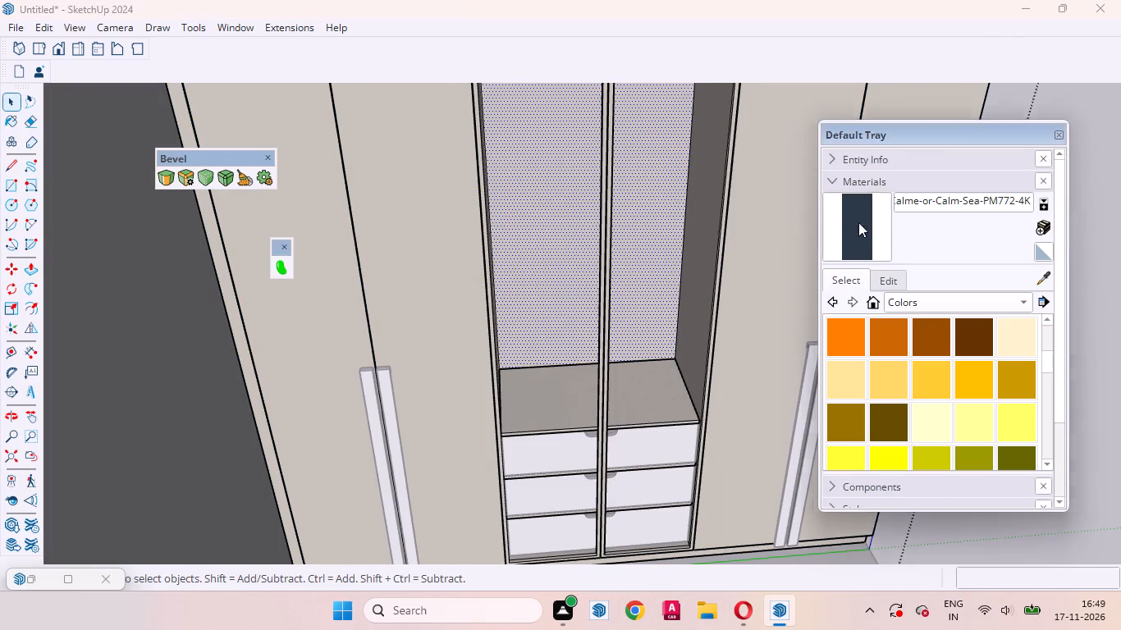
pyautogui.click(561, 223)
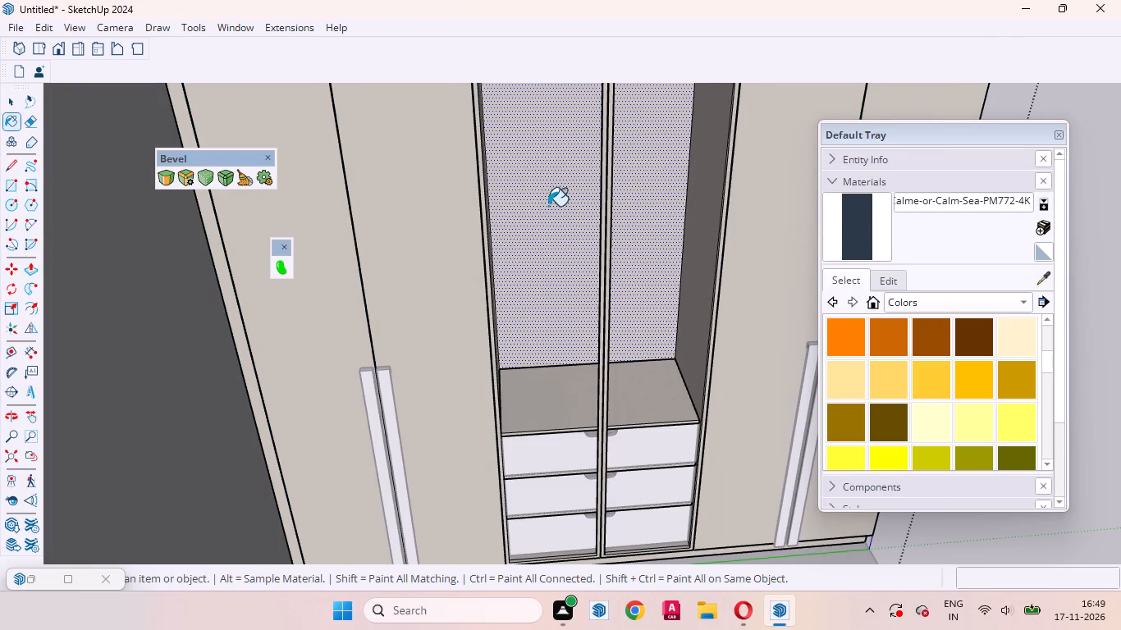
pyautogui.scroll(-3, 540, 185)
pyautogui.click(552, 385)
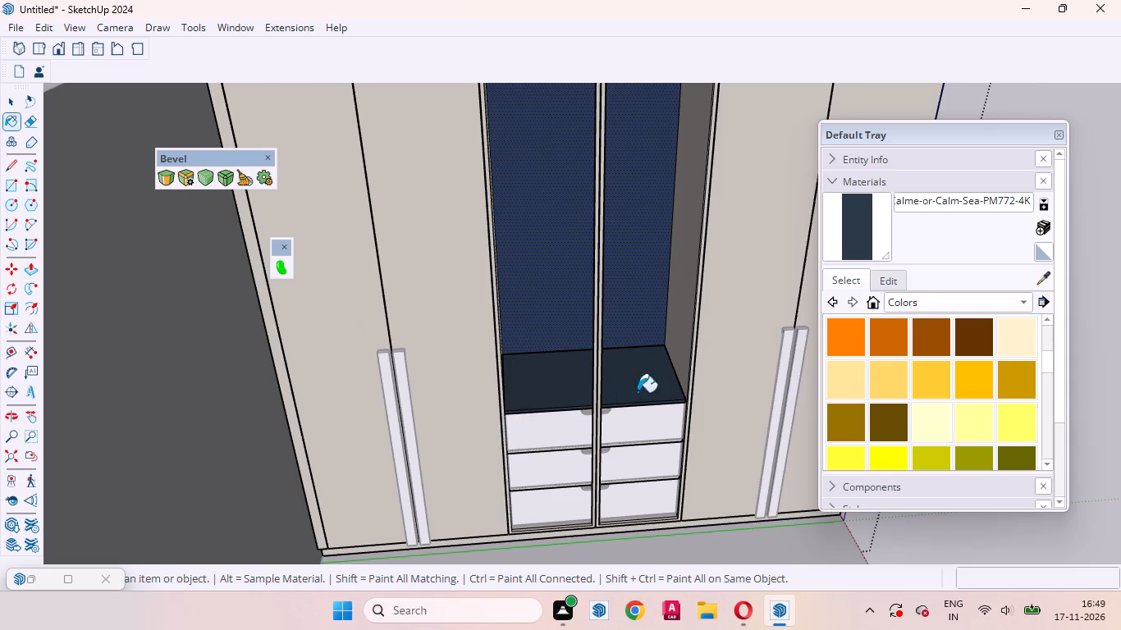
pyautogui.click(686, 285)
pyautogui.click(638, 441)
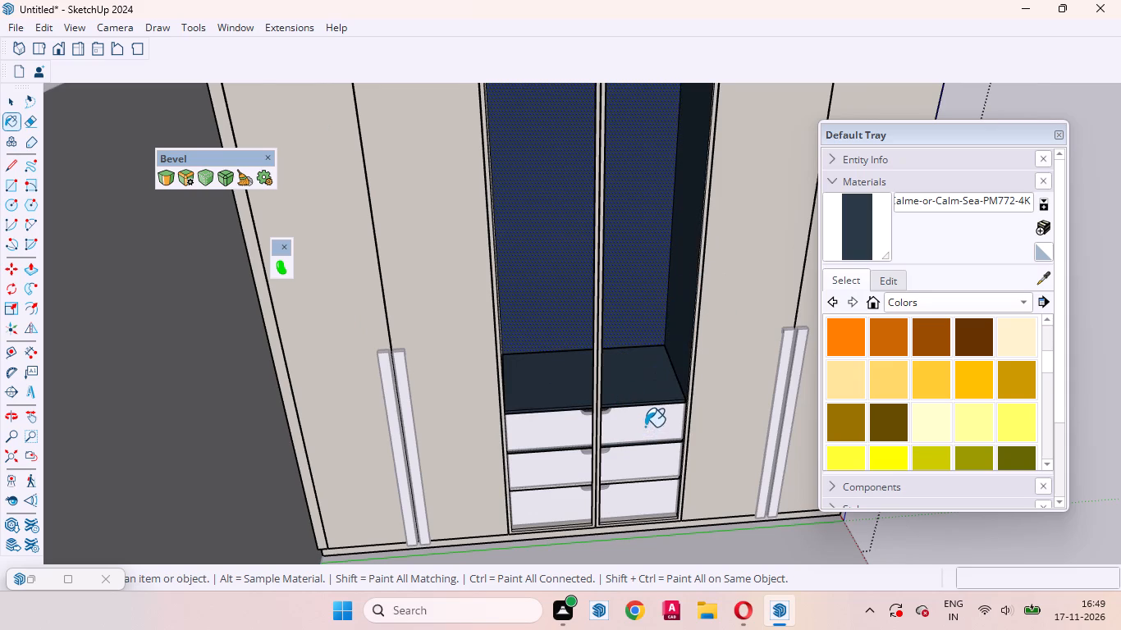
pyautogui.moveTo(527, 333); pyautogui.dragTo(406, 320, button='middle')
pyautogui.click(473, 257)
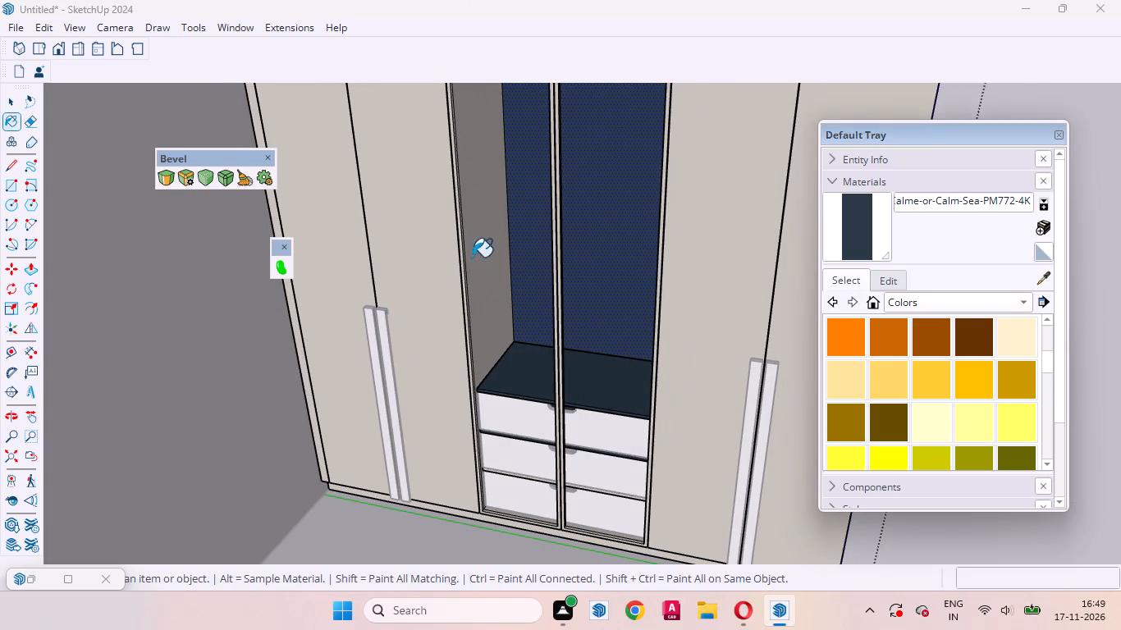
# Undo the Calm Sea PM772 and Morning Dew PM763 laminate painting back to the unpainted wardrobe.
pyautogui.scroll(-3, 512, 392)
pyautogui.scroll(1, 548, 419)
pyautogui.scroll(-3, 559, 431)
pyautogui.moveTo(505, 279); pyautogui.dragTo(538, 131, button='middle')
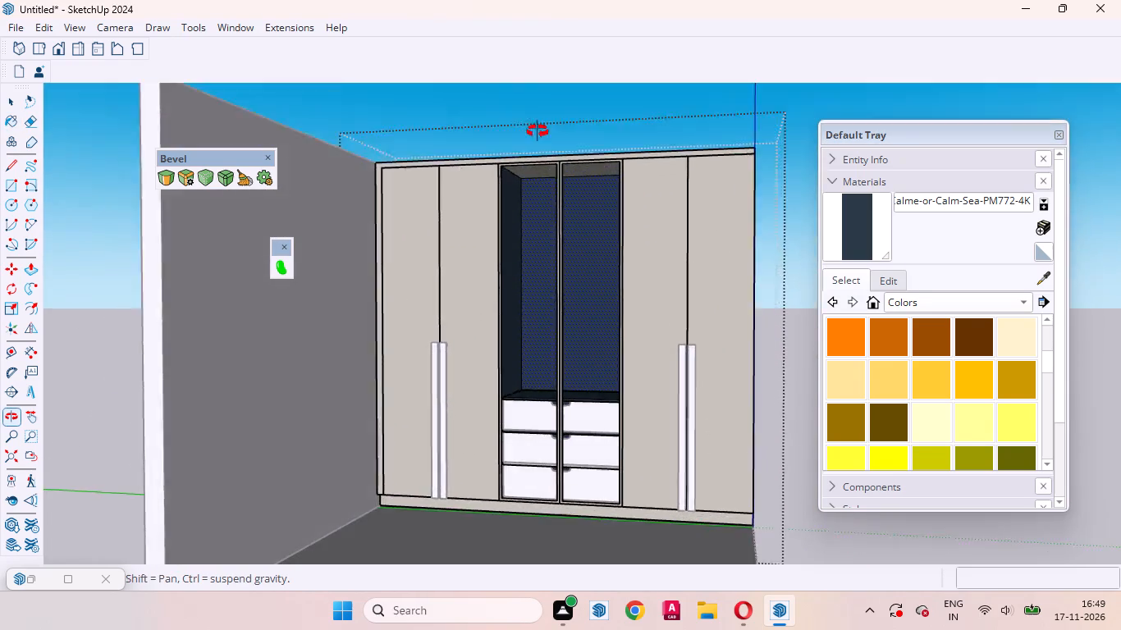
pyautogui.moveTo(538, 131); pyautogui.dragTo(550, 113, button='middle')
pyautogui.scroll(9, 510, 170)
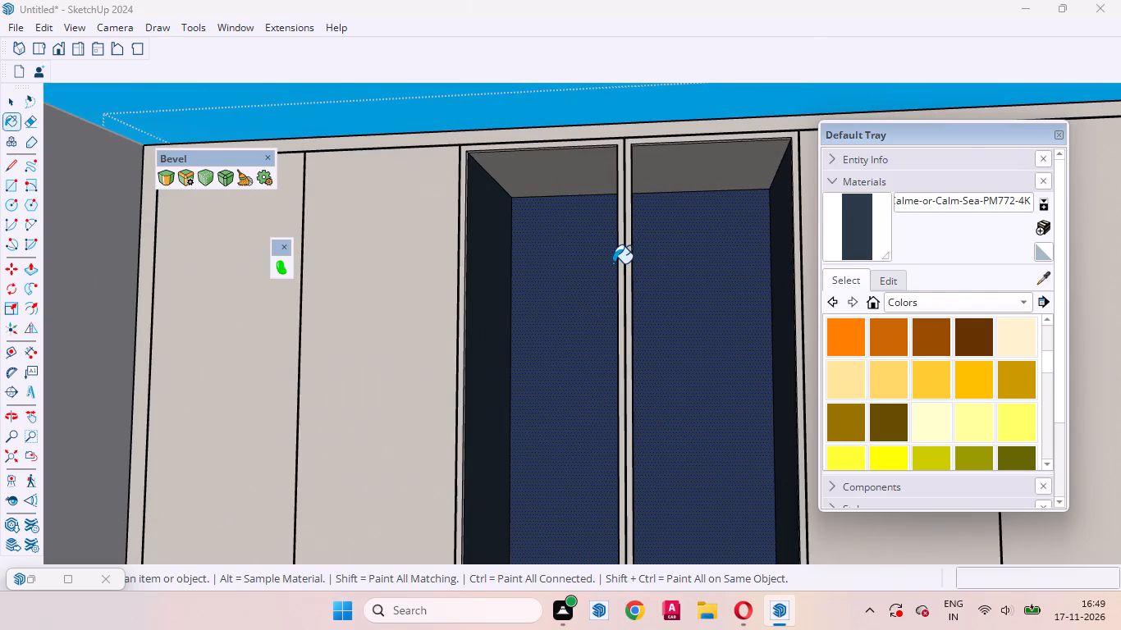
pyautogui.hotkey('ctrl', 'z')
pyautogui.hotkey('ctrl', 'z')
pyautogui.hotkey('ctrl', 'z')
pyautogui.hotkey('ctrl', 'z')
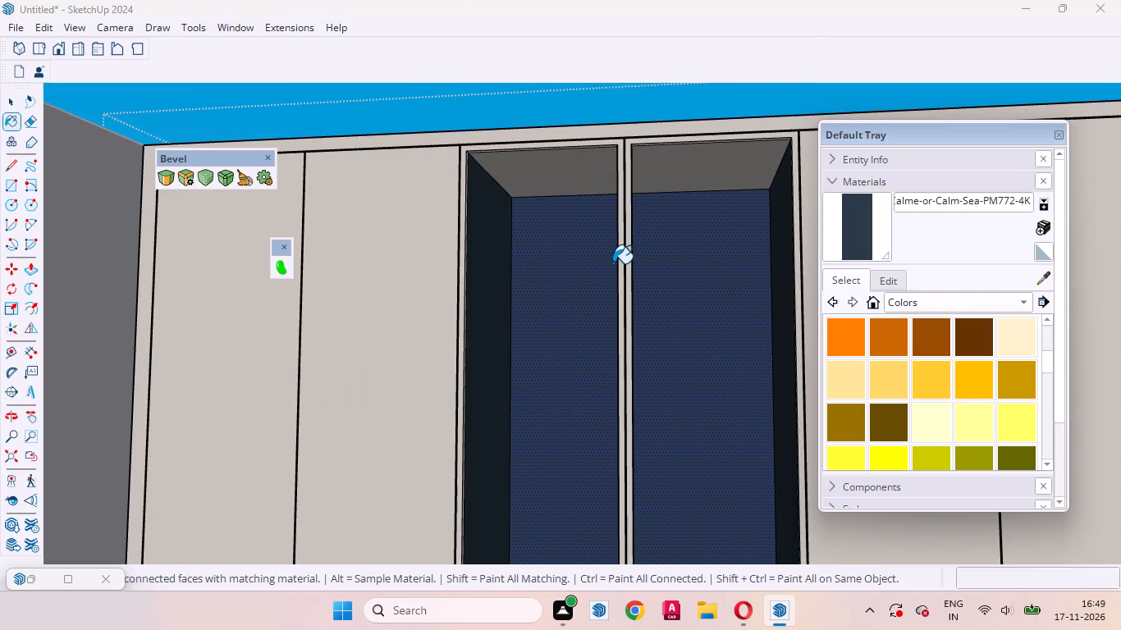
pyautogui.hotkey('ctrl', 'z')
pyautogui.hotkey('ctrl', 'z')
pyautogui.hotkey('ctrl', 'z')
pyautogui.hotkey('ctrl', 'z')
pyautogui.hotkey('ctrl', 'z')
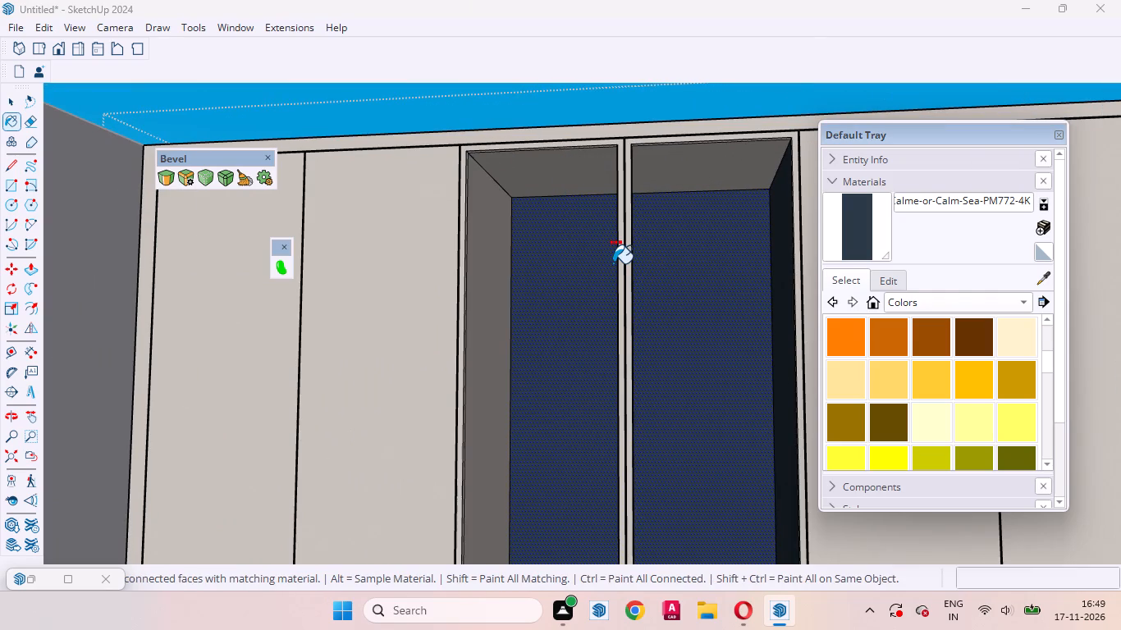
pyautogui.hotkey('ctrl', 'z')
pyautogui.hotkey('ctrl', 'z')
pyautogui.hotkey('ctrl', 'z')
pyautogui.hotkey('ctrl', 'z')
pyautogui.press('space')
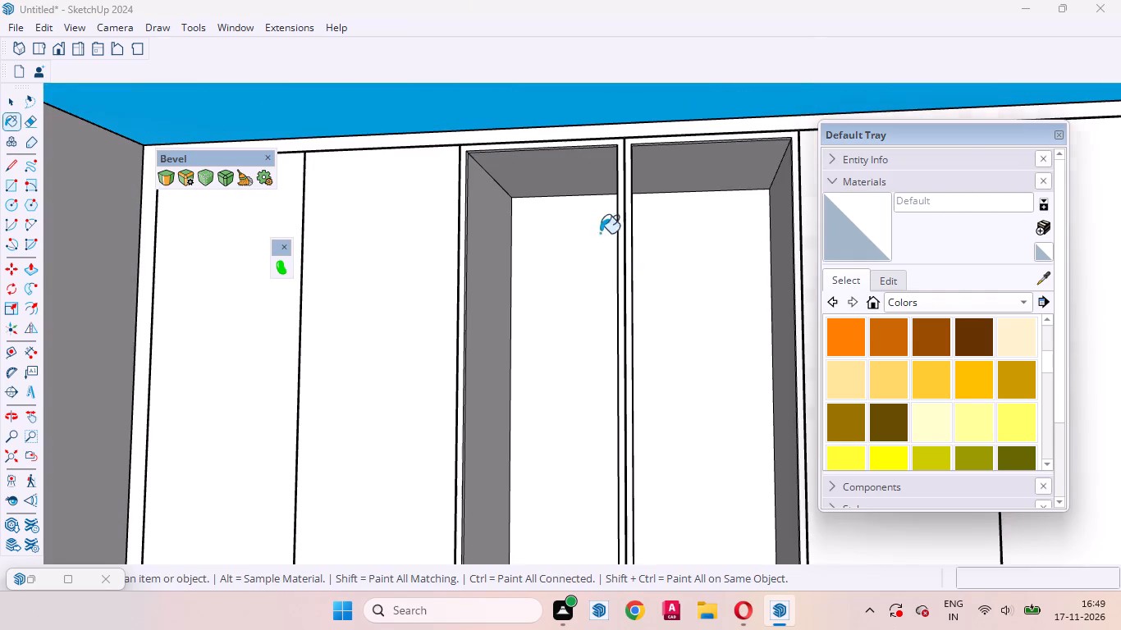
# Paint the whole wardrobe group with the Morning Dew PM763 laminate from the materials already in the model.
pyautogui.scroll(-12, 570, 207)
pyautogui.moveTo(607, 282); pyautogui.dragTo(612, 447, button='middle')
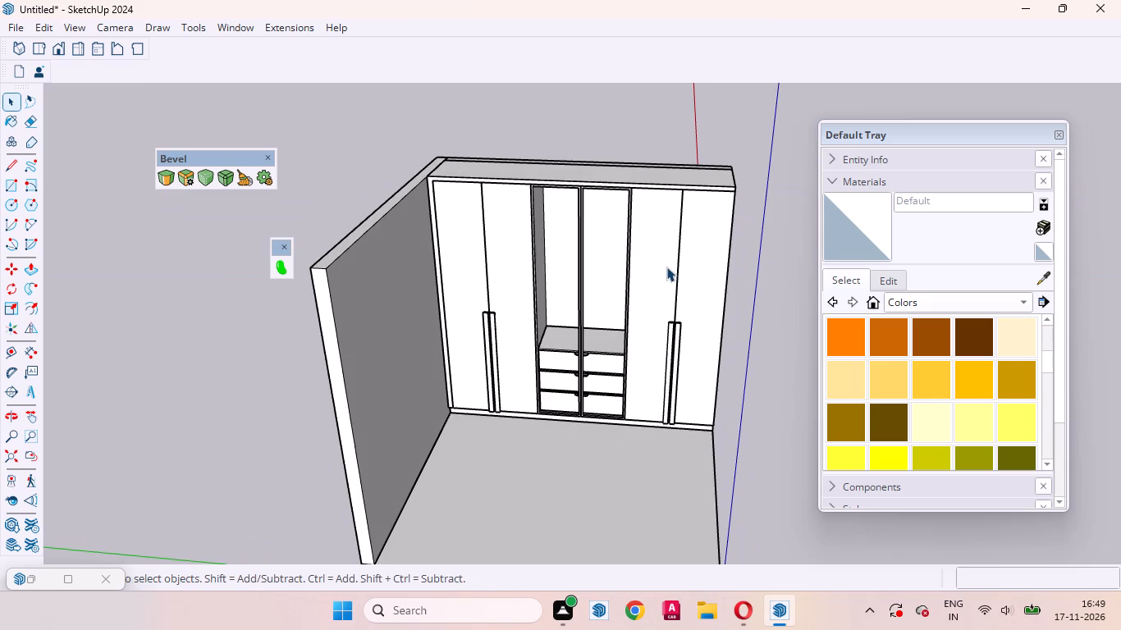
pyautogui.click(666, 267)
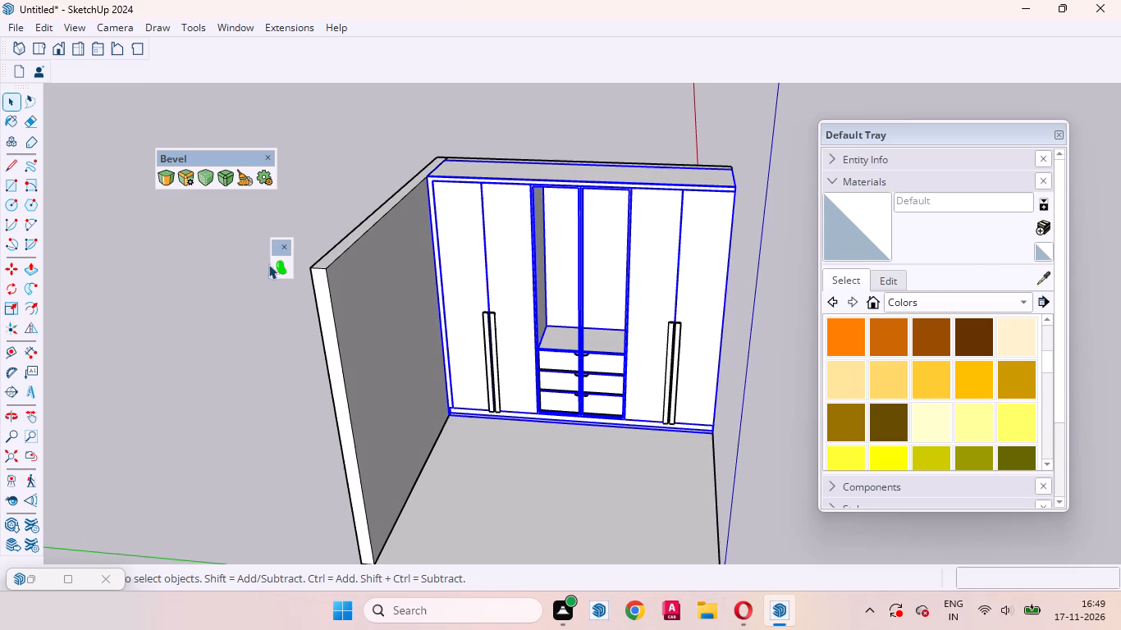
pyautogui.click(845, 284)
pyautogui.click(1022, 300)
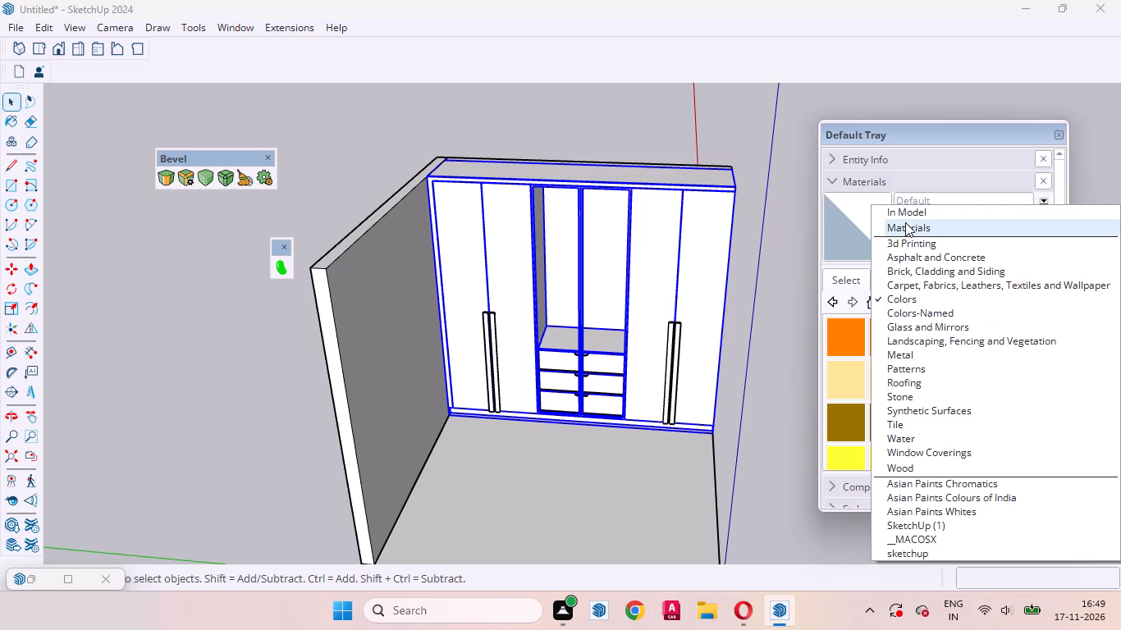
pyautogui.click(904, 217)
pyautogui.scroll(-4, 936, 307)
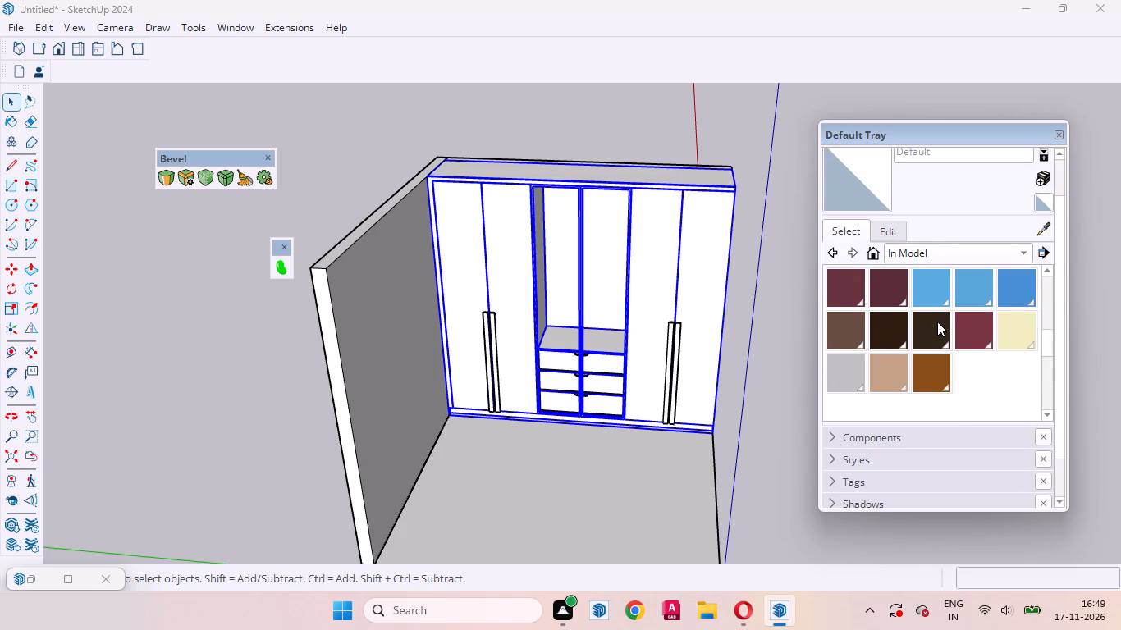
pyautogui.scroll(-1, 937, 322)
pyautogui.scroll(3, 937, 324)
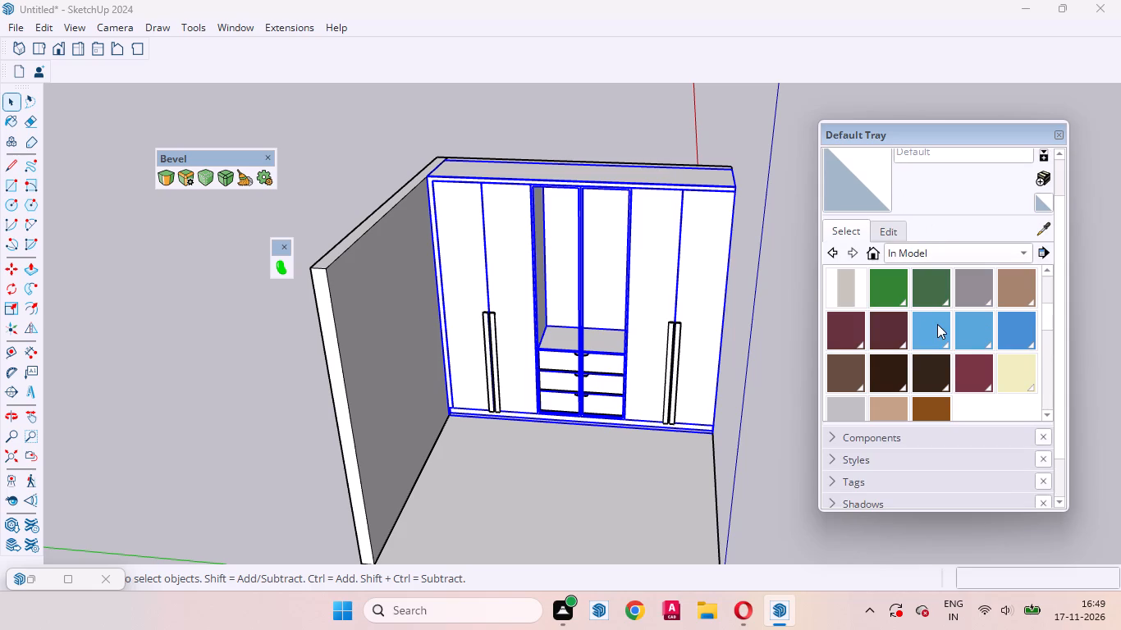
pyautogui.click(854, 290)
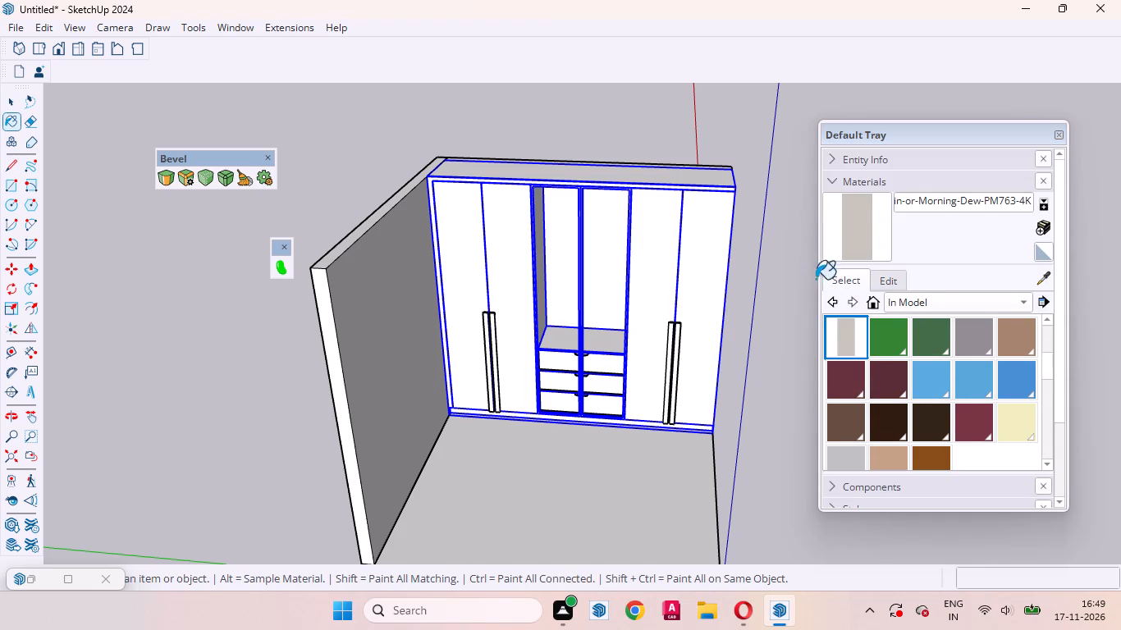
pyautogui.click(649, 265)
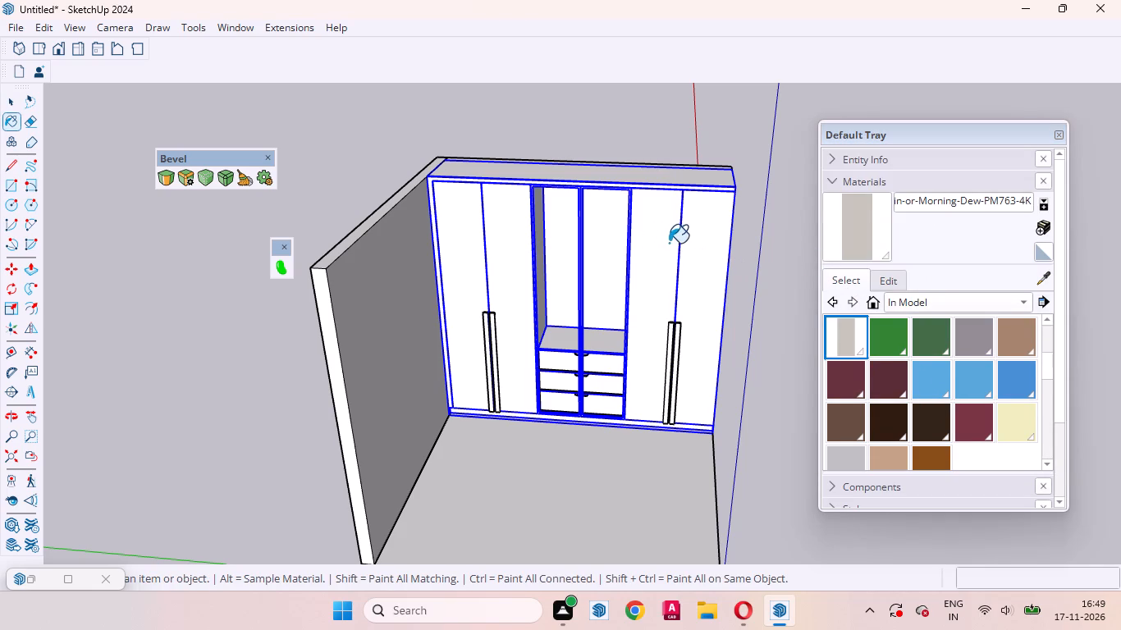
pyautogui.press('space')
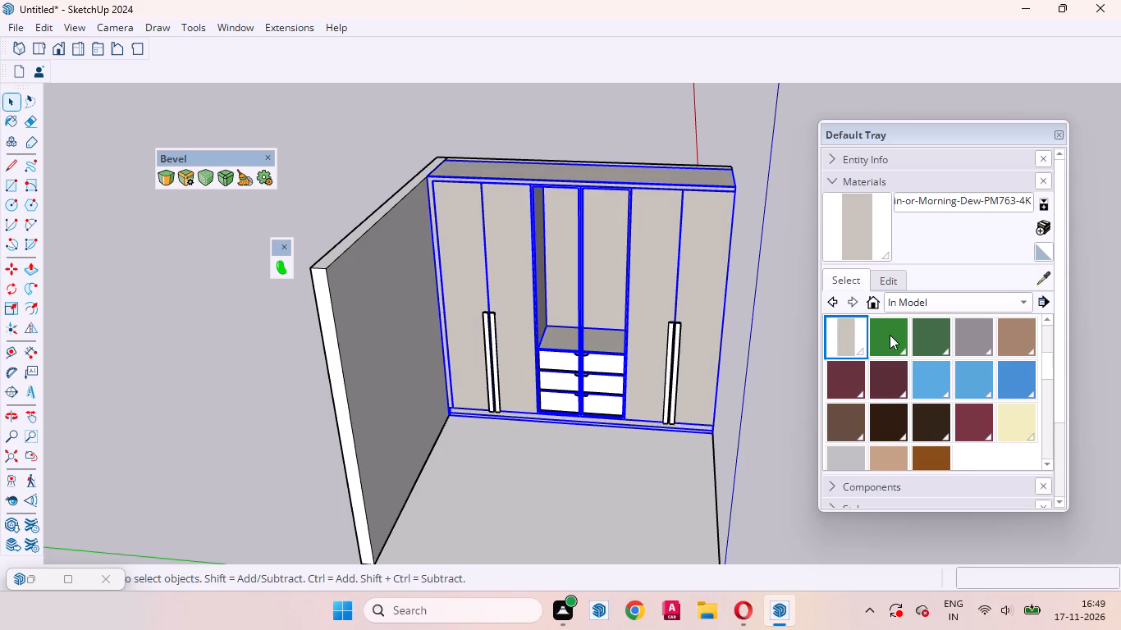
# Look through the in-model materials for the dark Calm Sea laminate and clear the wardrobe selection.
pyautogui.scroll(-1, 907, 354)
pyautogui.click(904, 382)
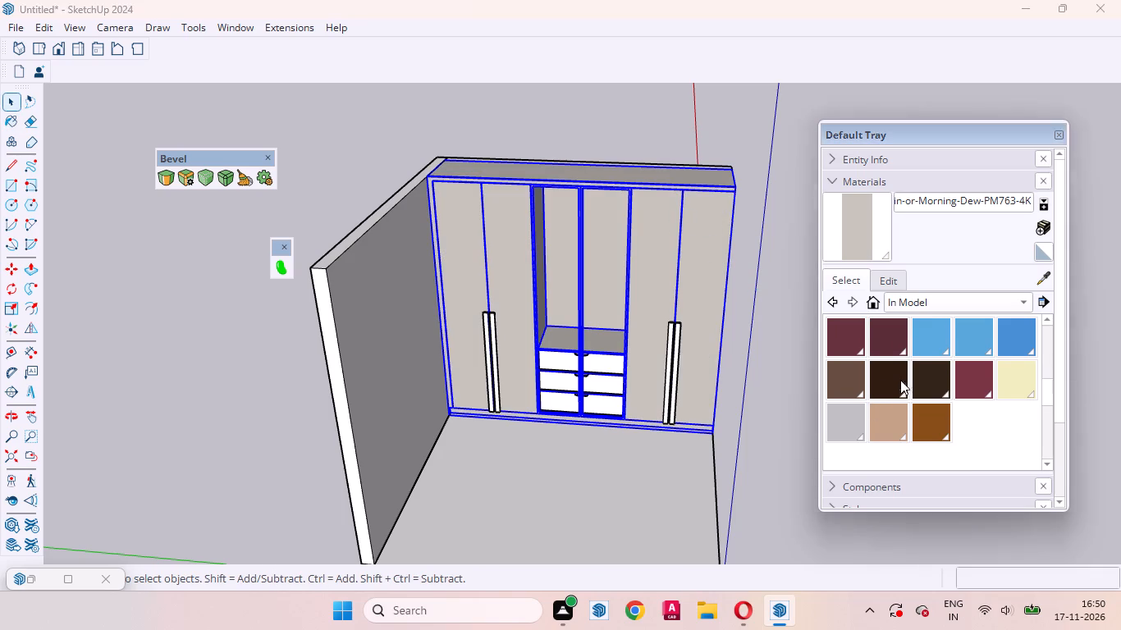
pyautogui.click(968, 343)
pyautogui.click(1003, 336)
pyautogui.scroll(3, 911, 345)
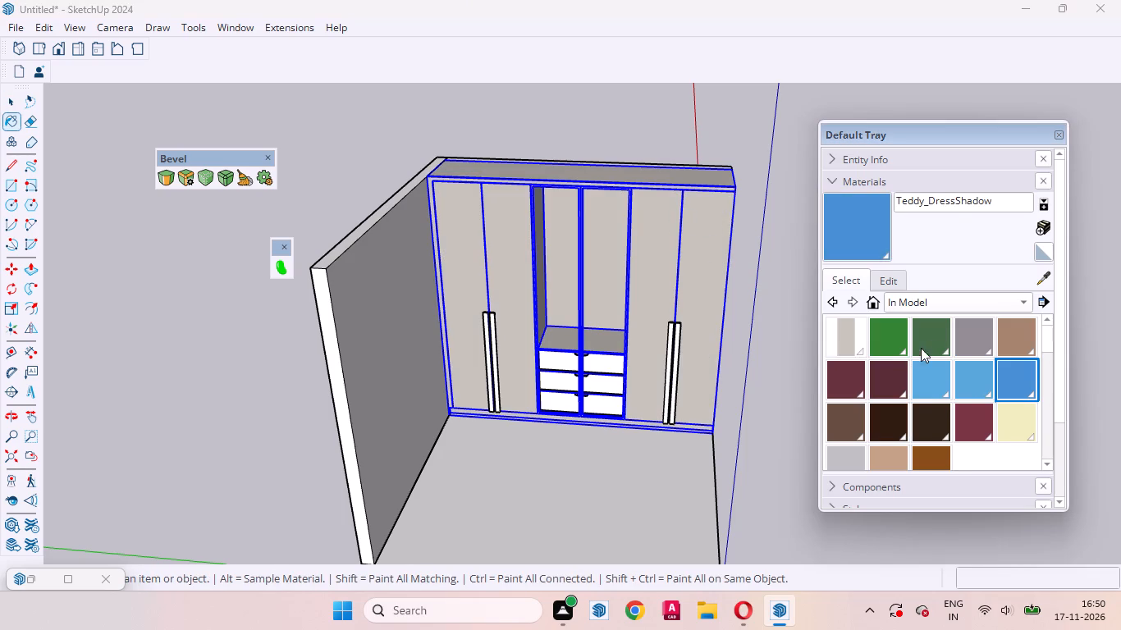
pyautogui.click(935, 339)
pyautogui.click(975, 334)
pyautogui.press('space')
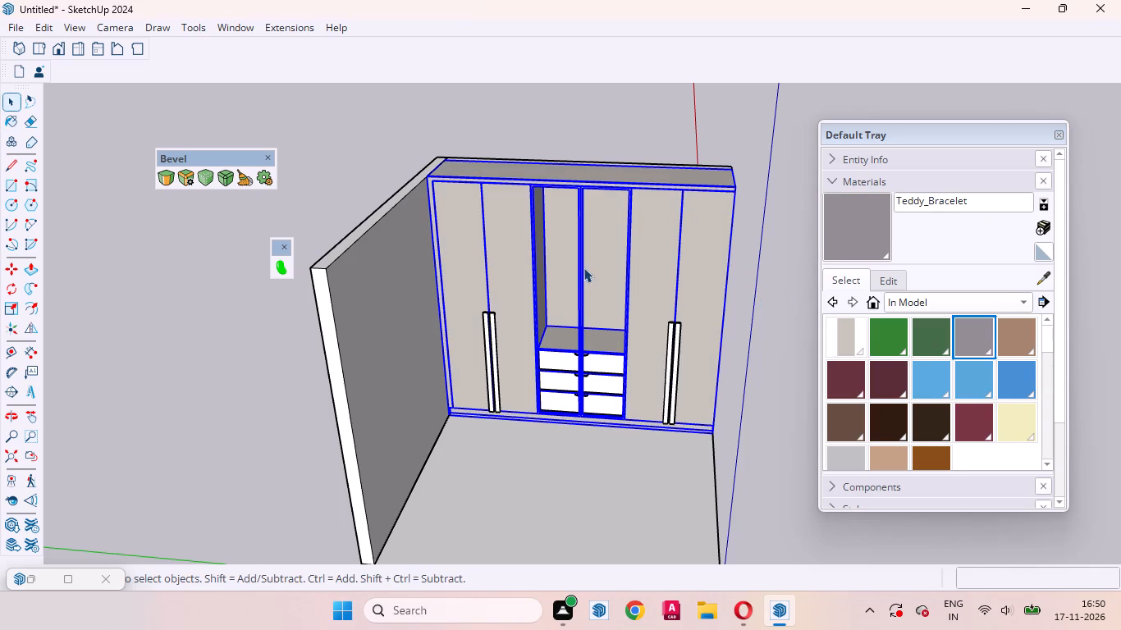
pyautogui.click(248, 306)
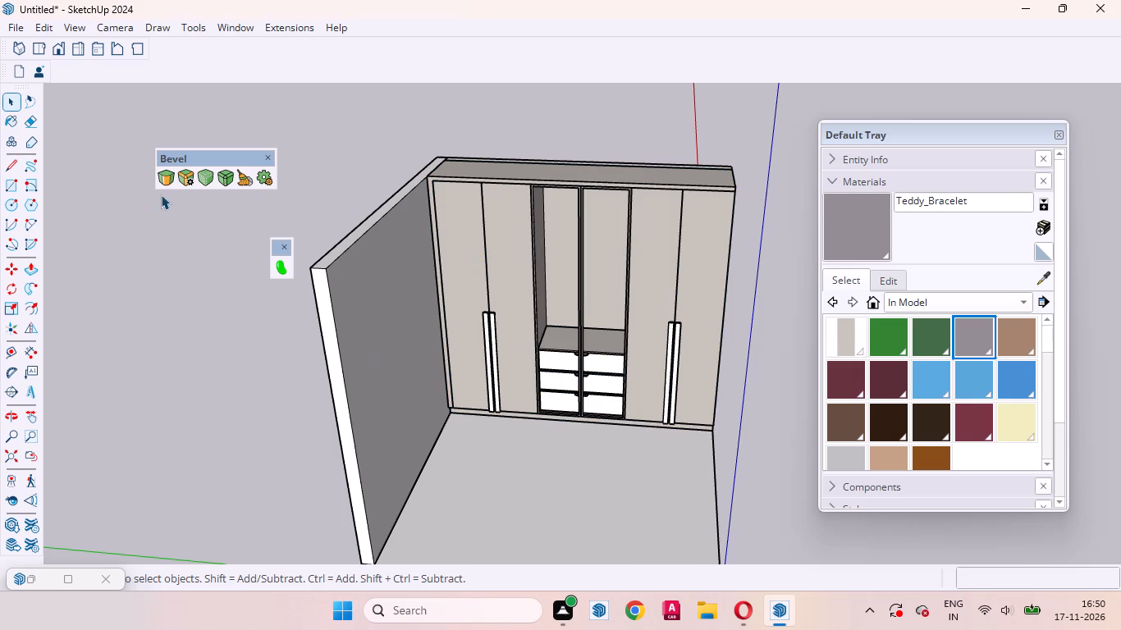
# Download the Tafisa Calm Sea PM772 Laminate material again from the Lightbeans library and return to the model.
pyautogui.click(283, 269)
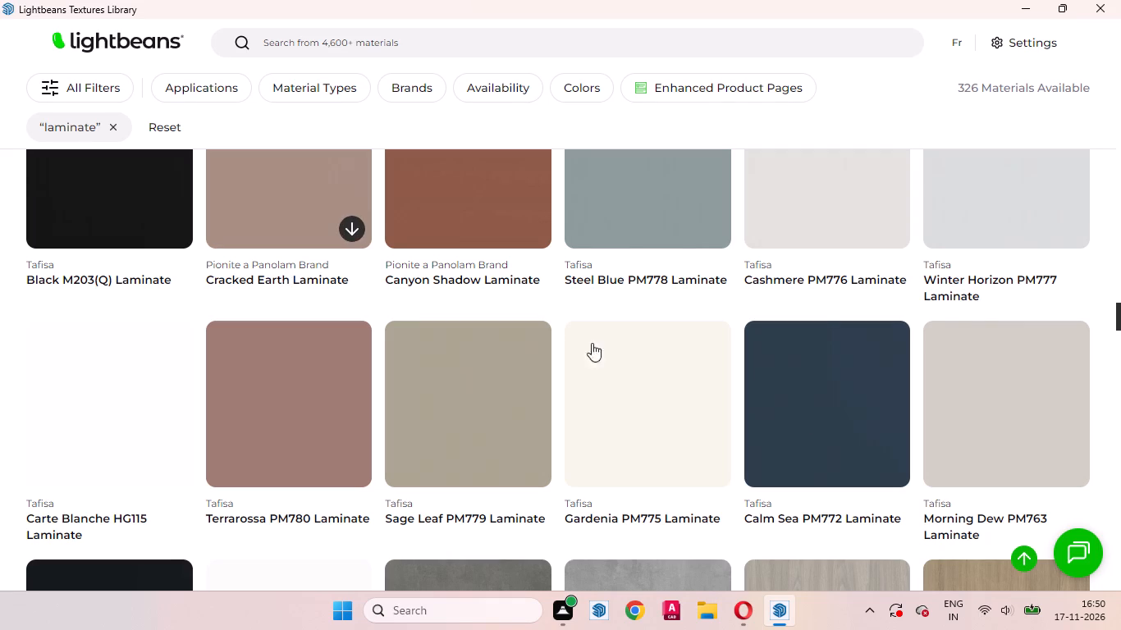
pyautogui.click(885, 463)
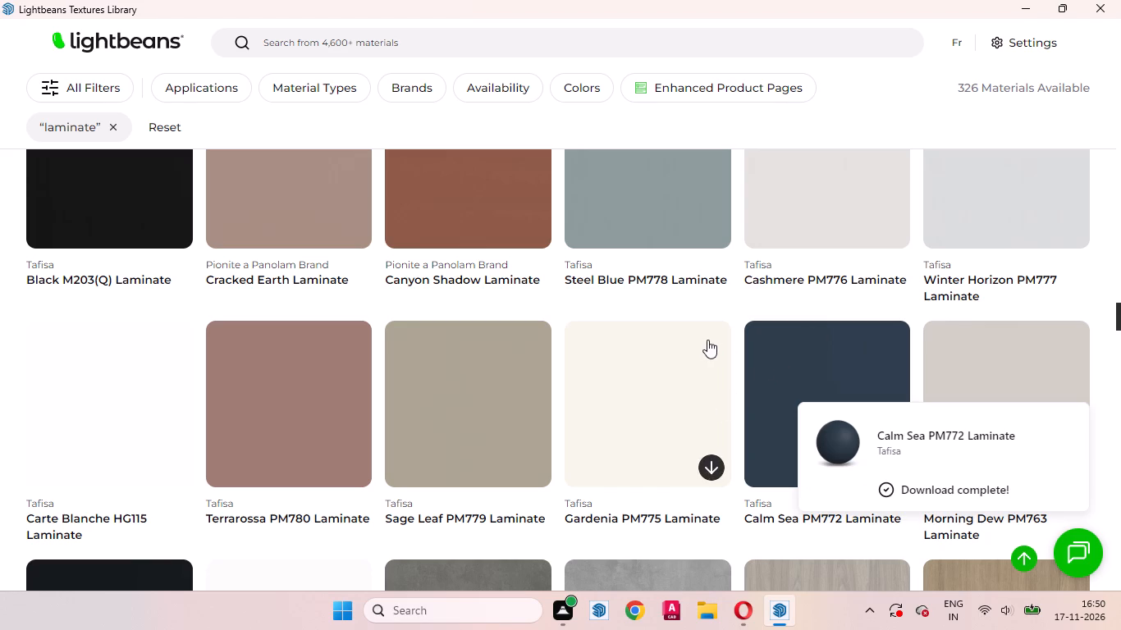
pyautogui.click(1105, 0)
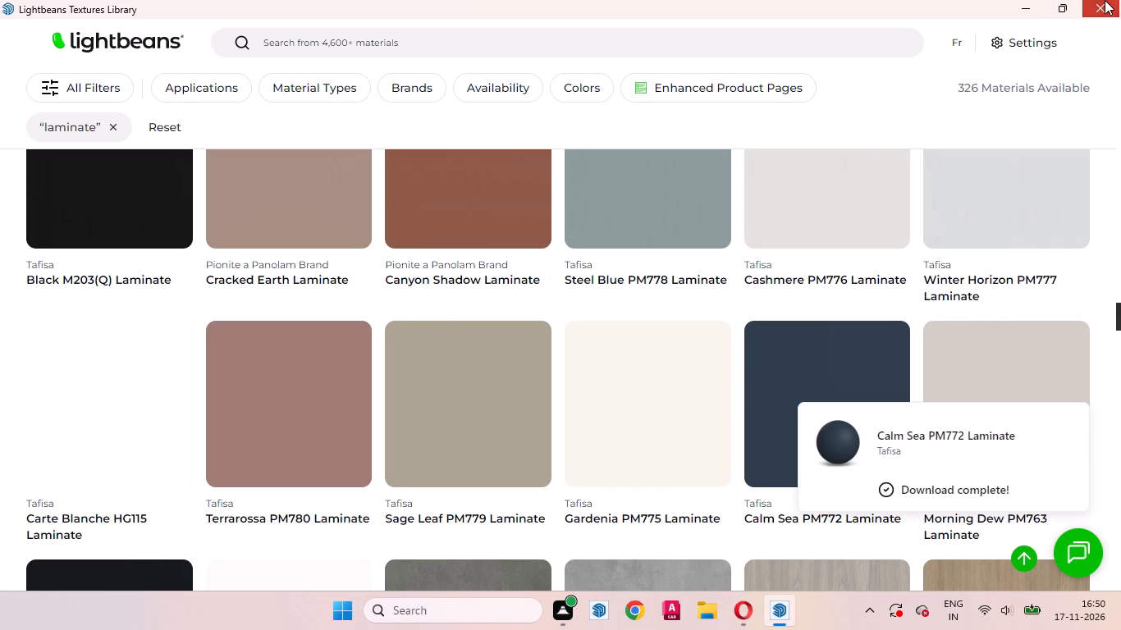
# Paint the whole wardrobe group with the Calm Sea PM772 laminate.
pyautogui.click(878, 240)
pyautogui.click(641, 255)
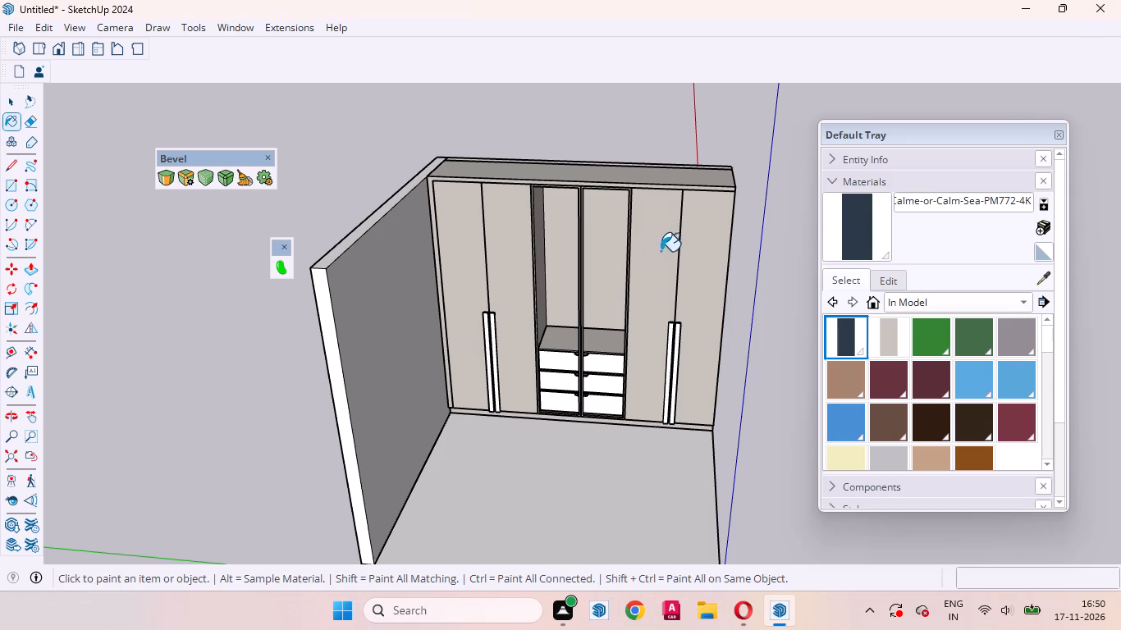
# Paint all three rows of drawer fronts with the in-model Morning Dew PM763 laminate.
pyautogui.scroll(7, 662, 305)
pyautogui.scroll(2, 590, 383)
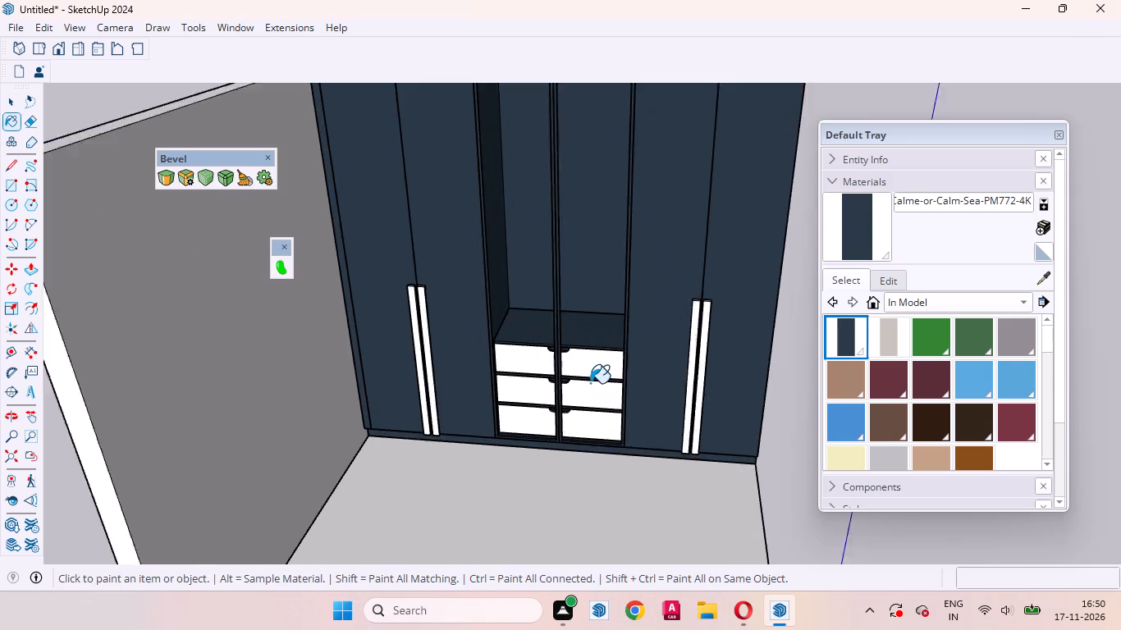
pyautogui.scroll(5, 590, 383)
pyautogui.press('space')
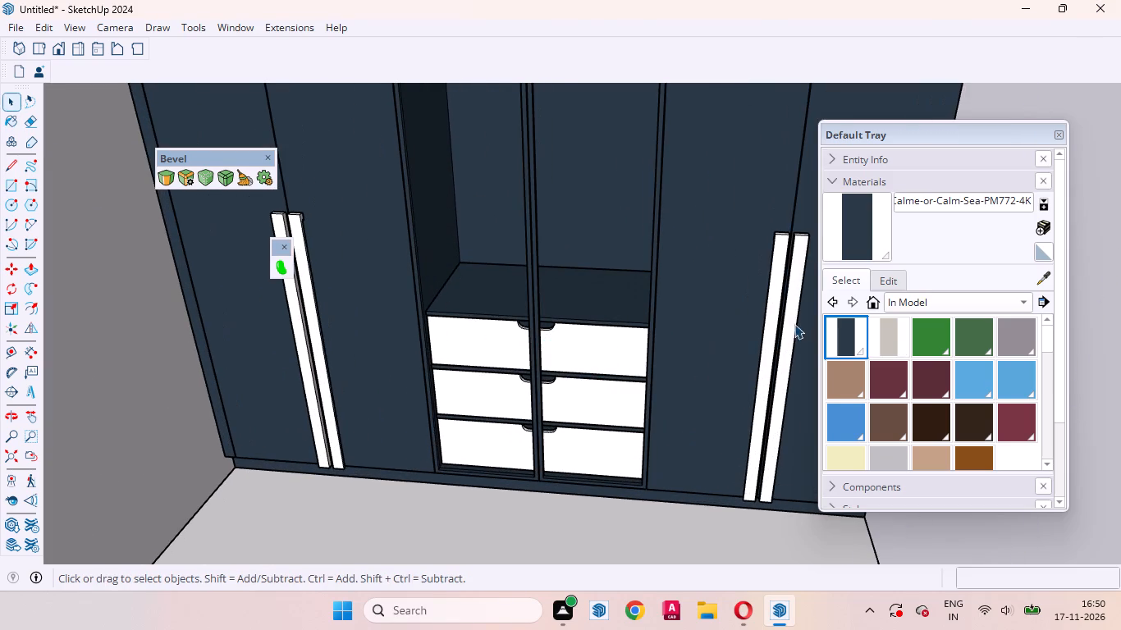
pyautogui.click(885, 338)
pyautogui.click(583, 361)
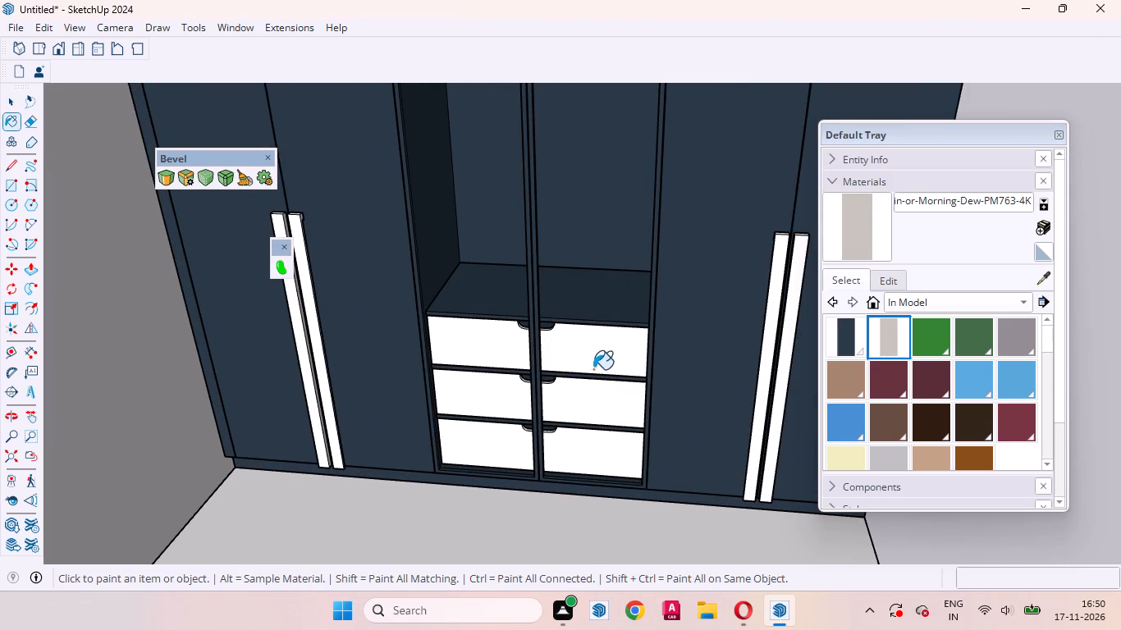
pyautogui.click(586, 396)
pyautogui.click(595, 455)
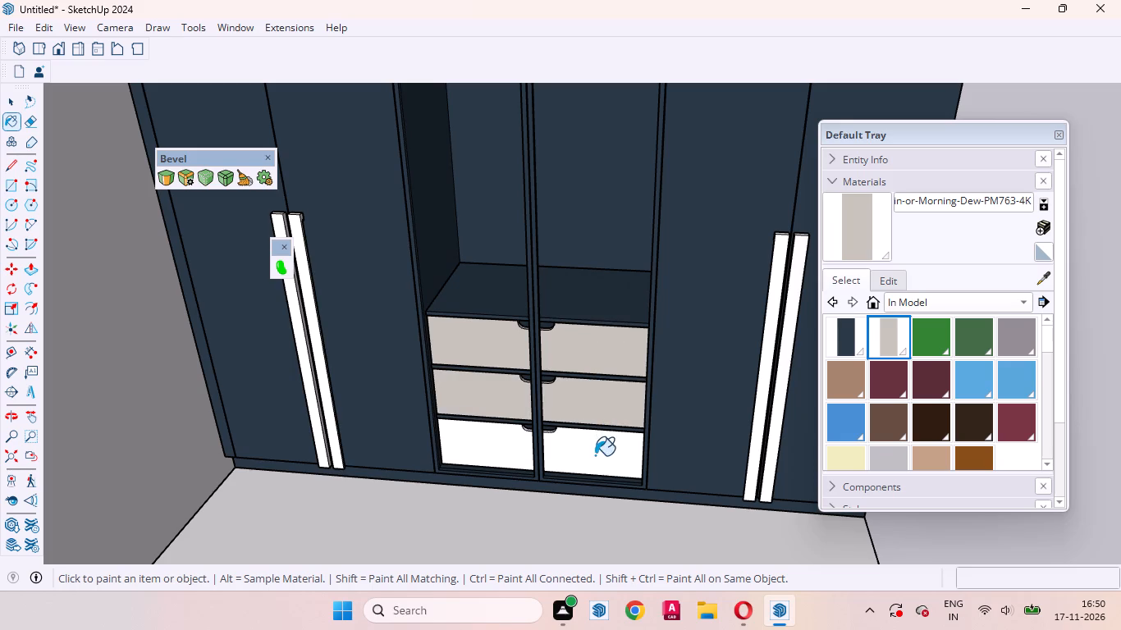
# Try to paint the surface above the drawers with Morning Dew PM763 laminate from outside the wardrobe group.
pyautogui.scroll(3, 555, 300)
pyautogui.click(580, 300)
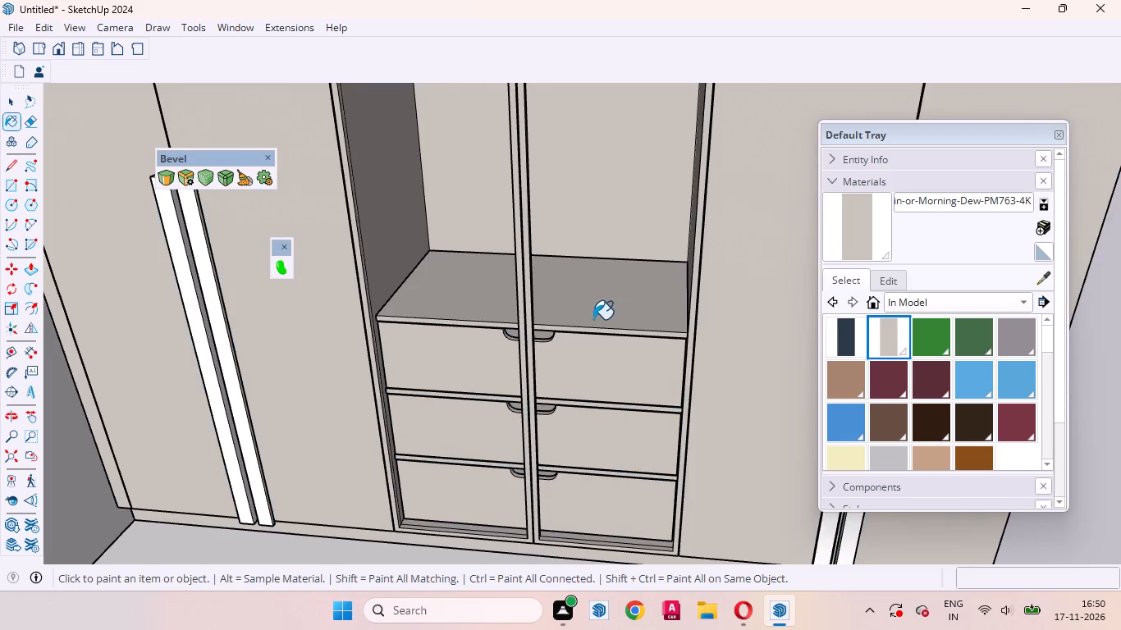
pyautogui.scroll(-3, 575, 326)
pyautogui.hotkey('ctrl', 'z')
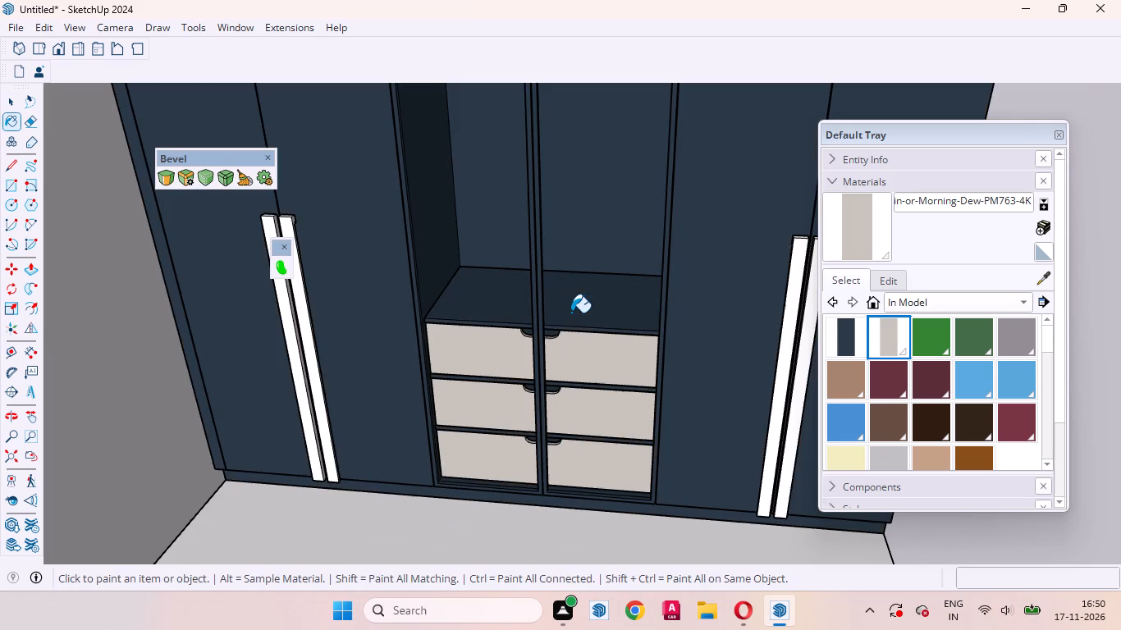
# Inside the wardrobe group, paint the open compartment's back, the surface above the drawers and both inner sides with Morning Dew PM763 laminate.
pyautogui.press('space')
pyautogui.doubleClick(588, 307)
pyautogui.click(616, 302)
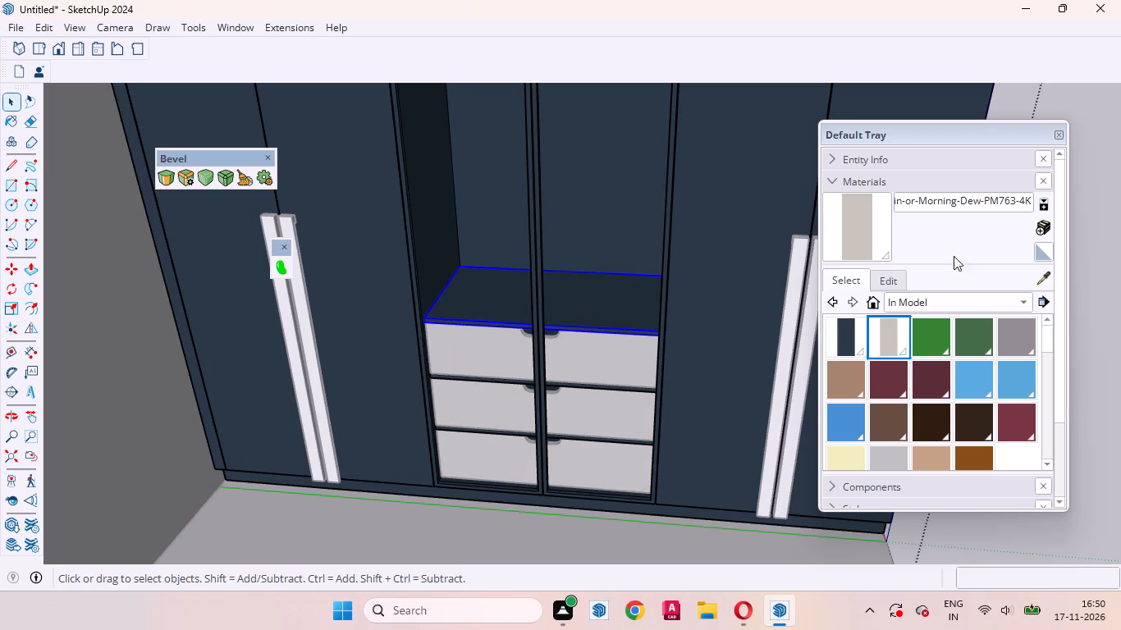
pyautogui.click(870, 240)
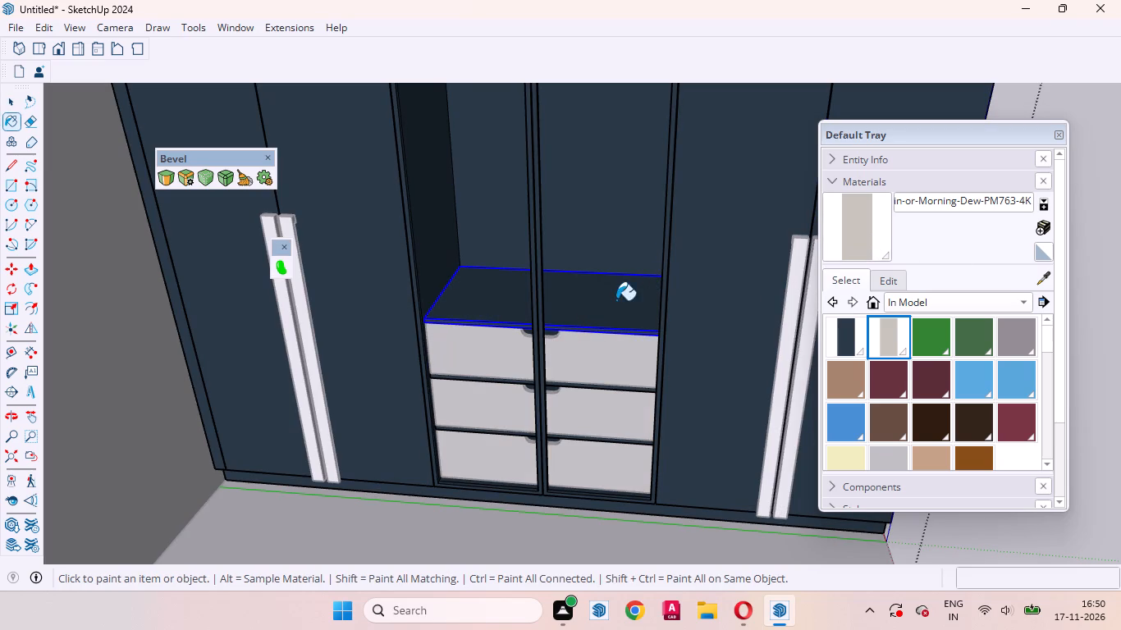
pyautogui.click(616, 300)
pyautogui.click(603, 197)
pyautogui.click(435, 219)
pyautogui.moveTo(538, 284); pyautogui.dragTo(642, 287, button='middle')
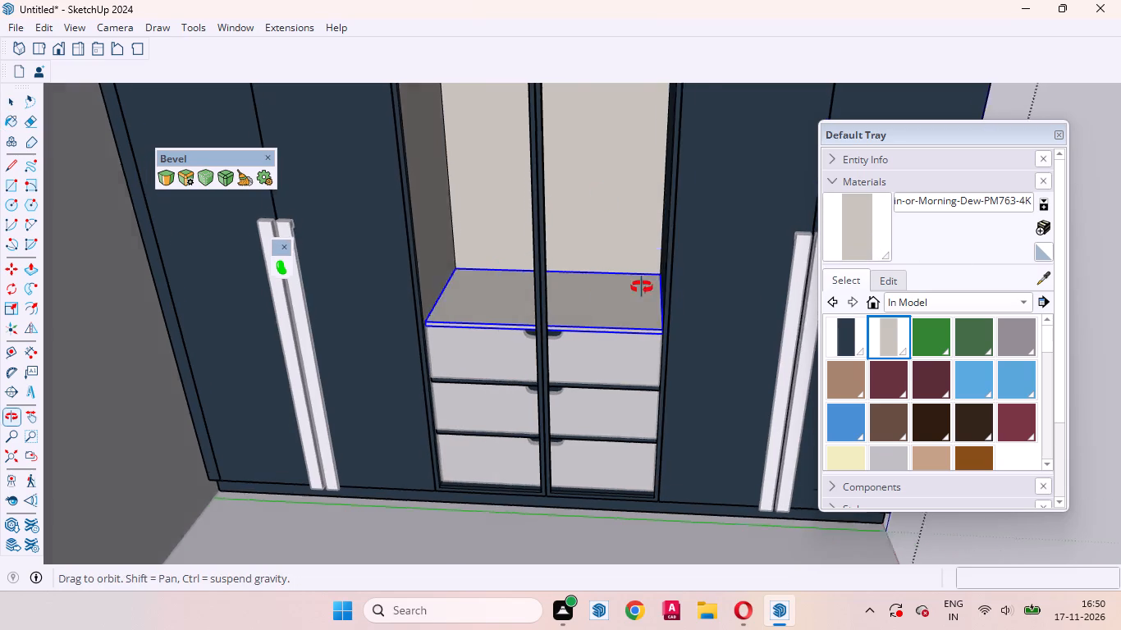
pyautogui.moveTo(642, 287); pyautogui.dragTo(743, 287, button='middle')
pyautogui.click(659, 246)
# Paint the compartment's base below the drawers and the two horizontal strips between the drawer rows with Morning Dew PM763 laminate.
pyautogui.scroll(8, 646, 472)
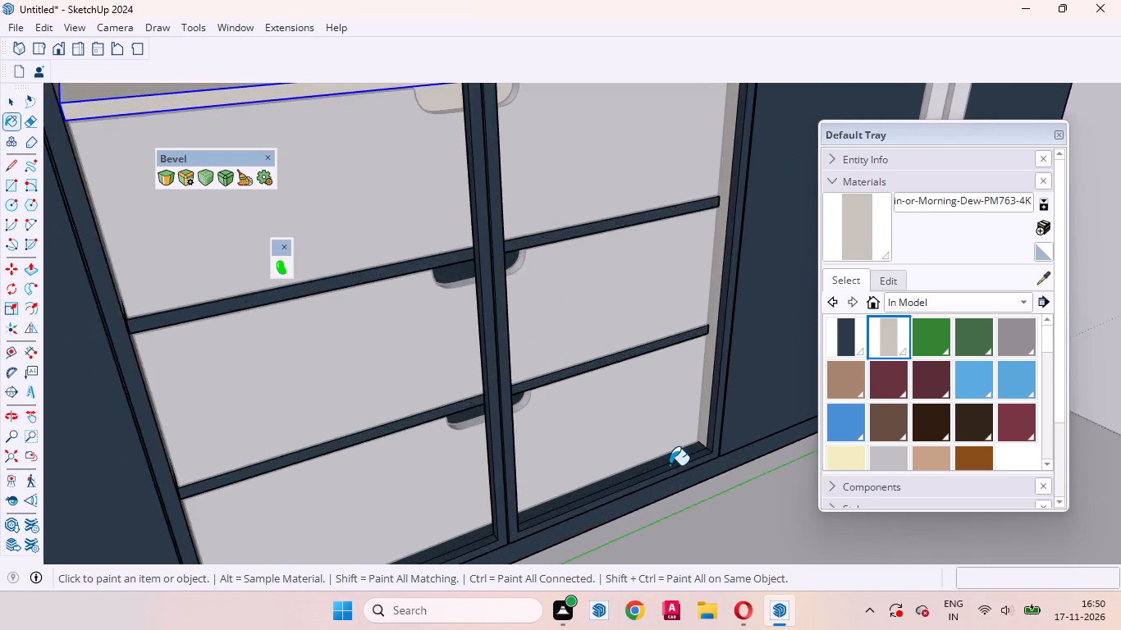
pyautogui.scroll(8, 670, 465)
pyautogui.click(683, 445)
pyautogui.scroll(-8, 606, 413)
pyautogui.scroll(2, 459, 505)
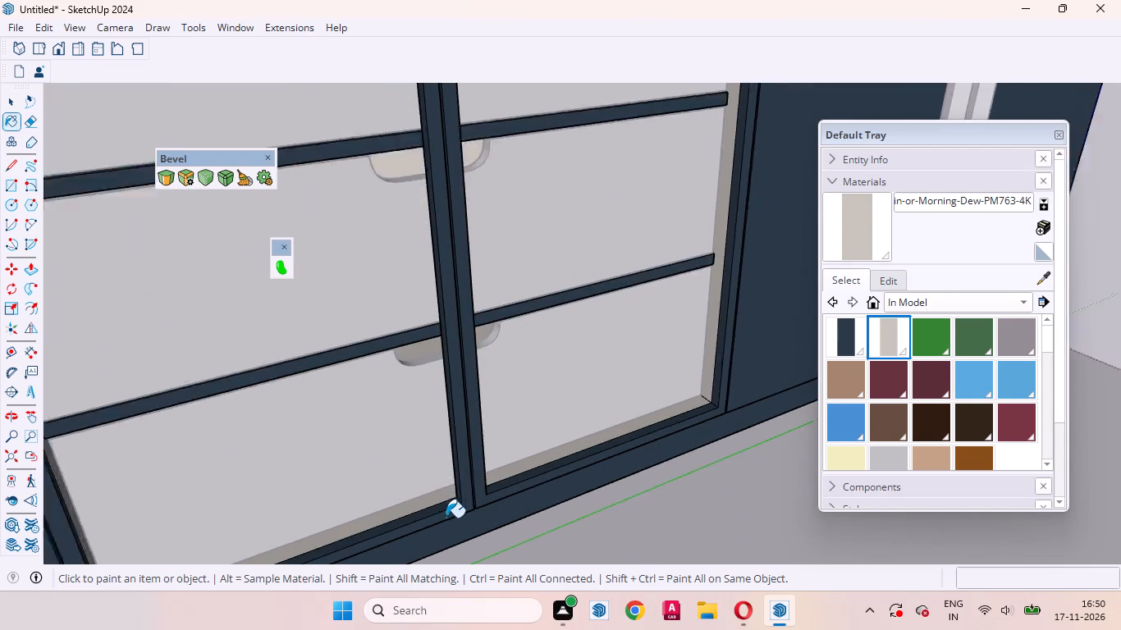
pyautogui.scroll(2, 446, 518)
pyautogui.scroll(-10, 563, 413)
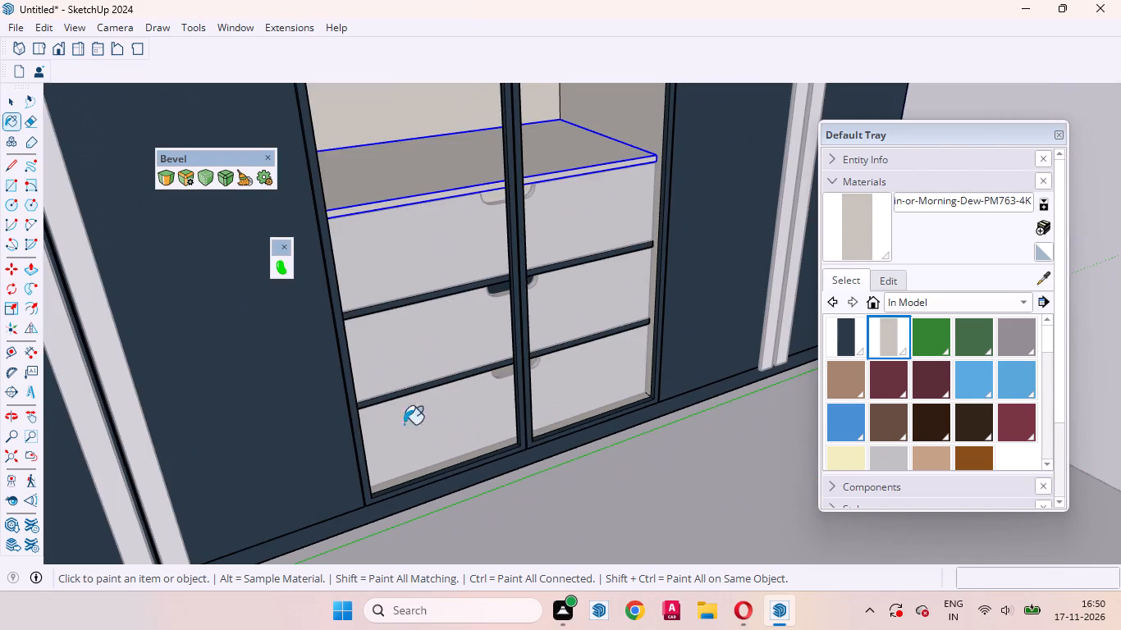
pyautogui.moveTo(370, 354); pyautogui.dragTo(336, 307, button='middle')
pyautogui.scroll(-3, 470, 404)
pyautogui.scroll(8, 415, 297)
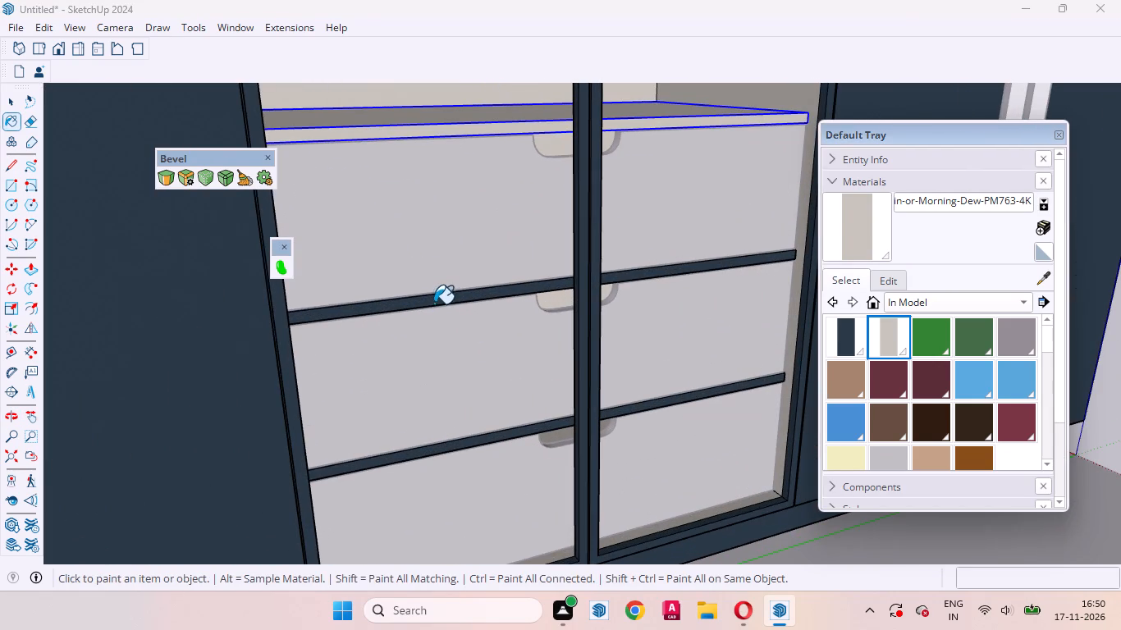
pyautogui.click(434, 304)
pyautogui.click(464, 445)
pyautogui.scroll(-11, 427, 413)
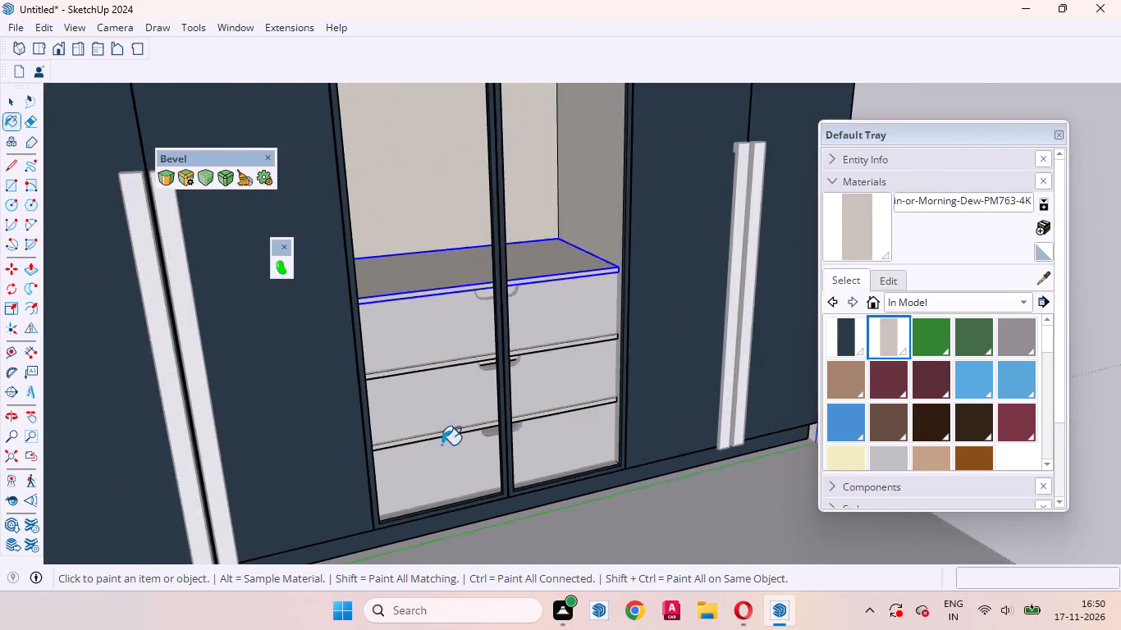
# Paint the open compartment's ceiling with Morning Dew PM763 laminate and leave the wardrobe group.
pyautogui.scroll(-9, 442, 445)
pyautogui.scroll(8, 439, 242)
pyautogui.moveTo(460, 262); pyautogui.dragTo(445, 148, button='middle')
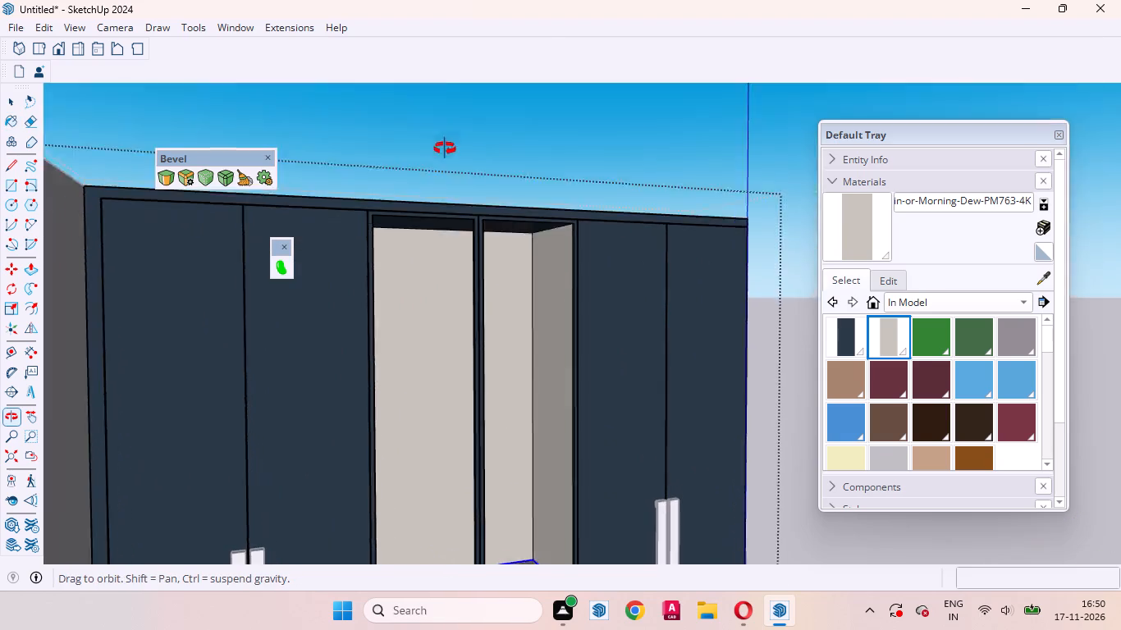
pyautogui.moveTo(445, 148); pyautogui.dragTo(443, 52, button='middle')
pyautogui.click(441, 232)
pyautogui.moveTo(538, 247); pyautogui.dragTo(345, 317, button='middle')
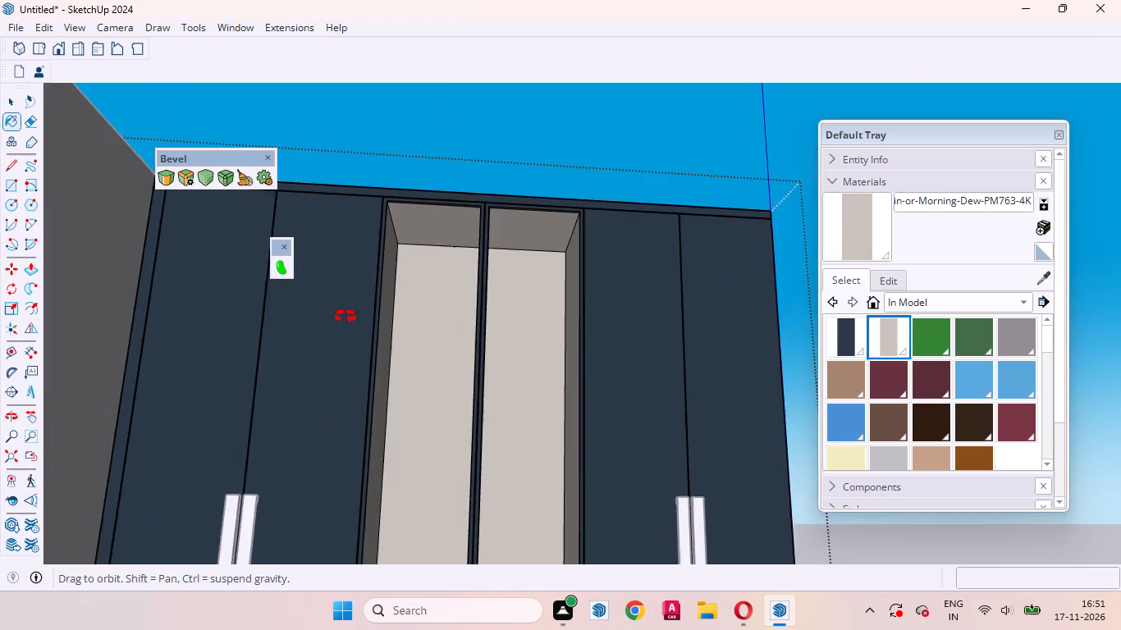
pyautogui.moveTo(345, 317); pyautogui.dragTo(225, 351, button='middle')
pyautogui.press('space')
pyautogui.click(478, 140)
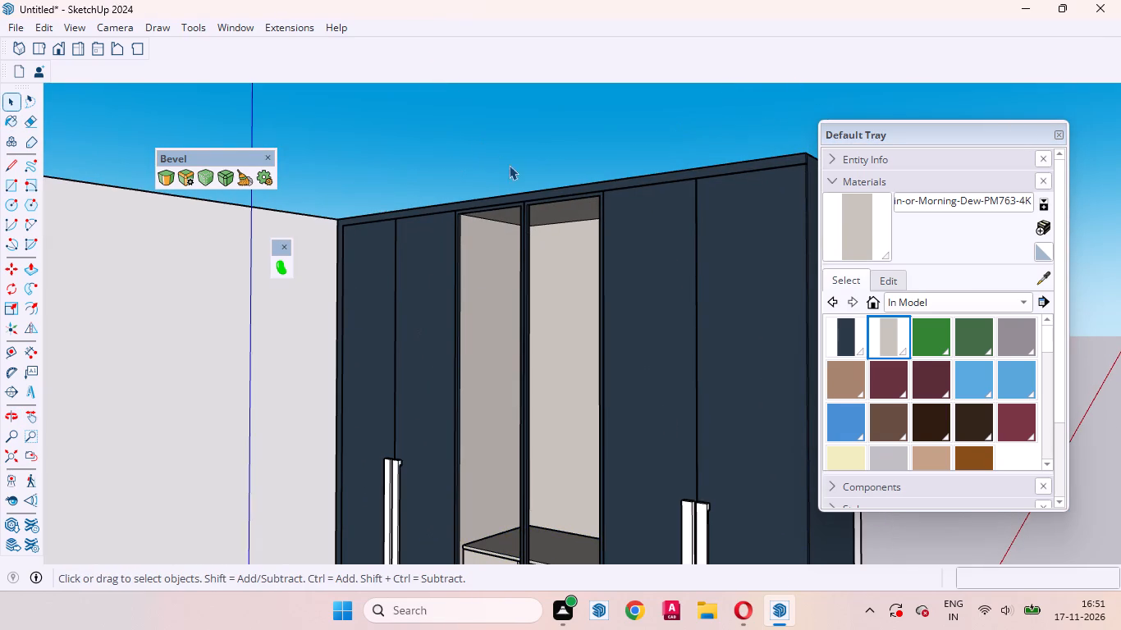
# Paint the front faces of both door frames over the open compartment with black Color M09 from the Colors collection.
pyautogui.click(1019, 299)
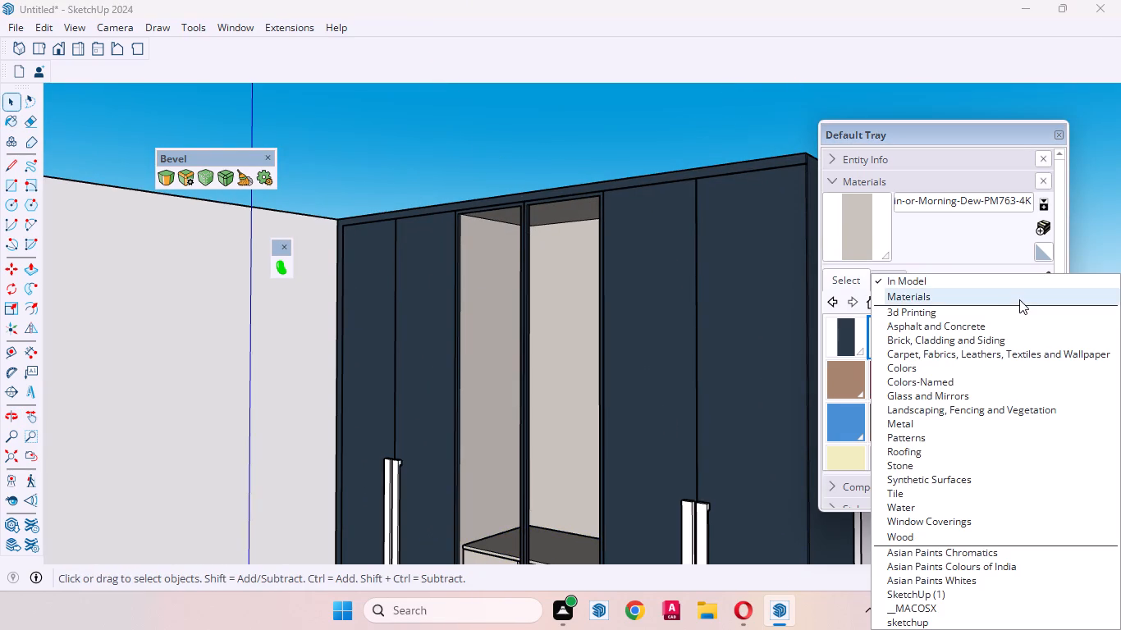
pyautogui.click(918, 371)
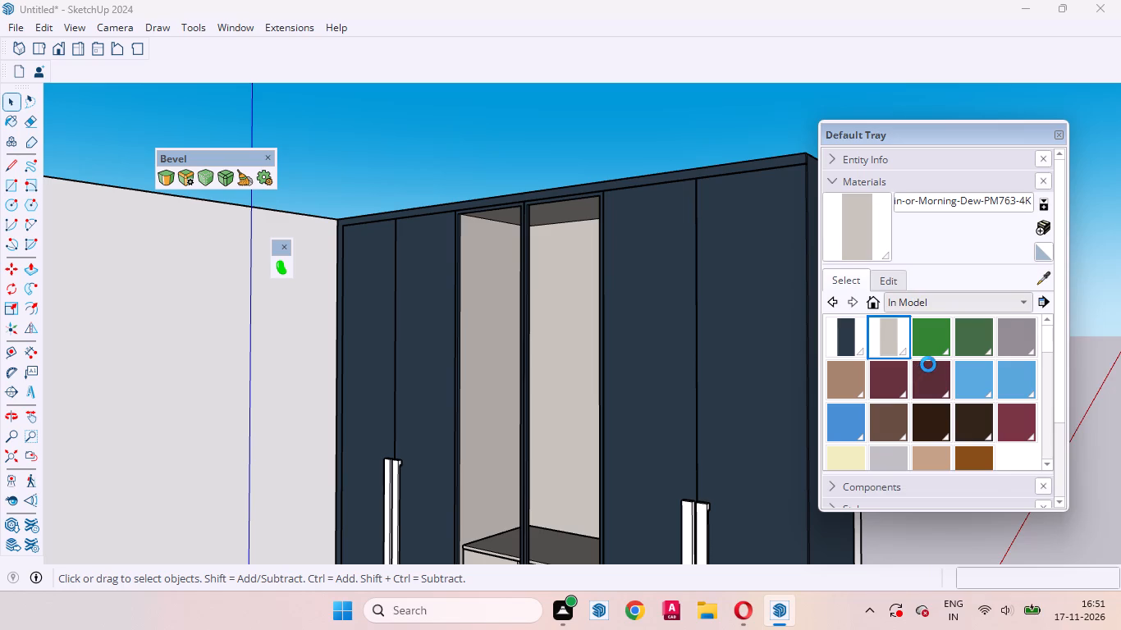
pyautogui.scroll(-8, 928, 367)
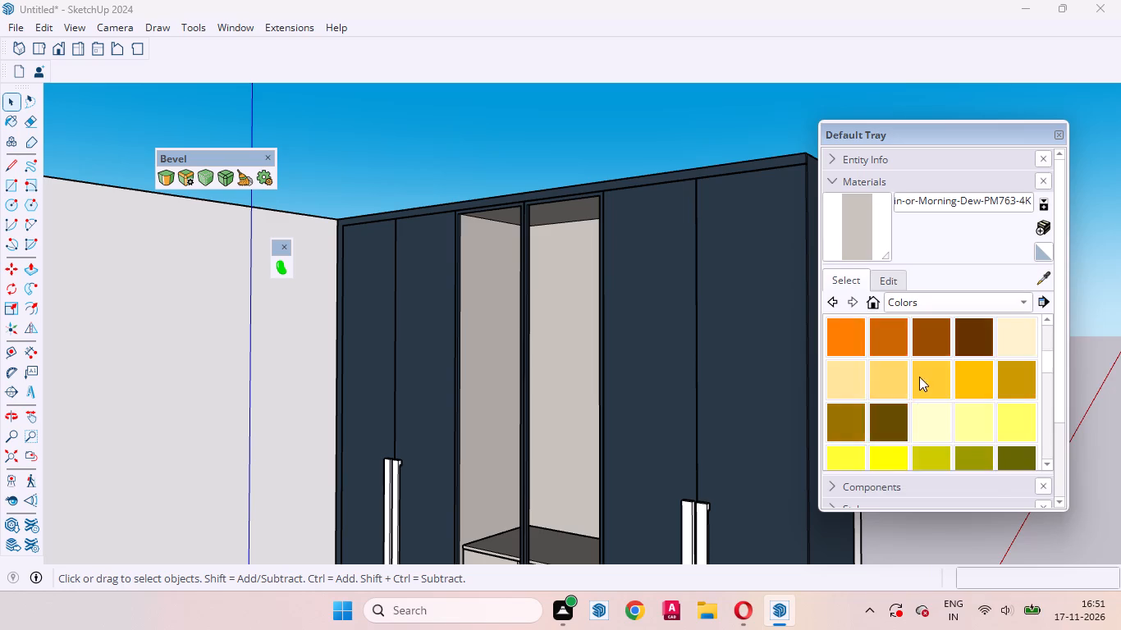
pyautogui.scroll(-16, 919, 377)
pyautogui.click(856, 344)
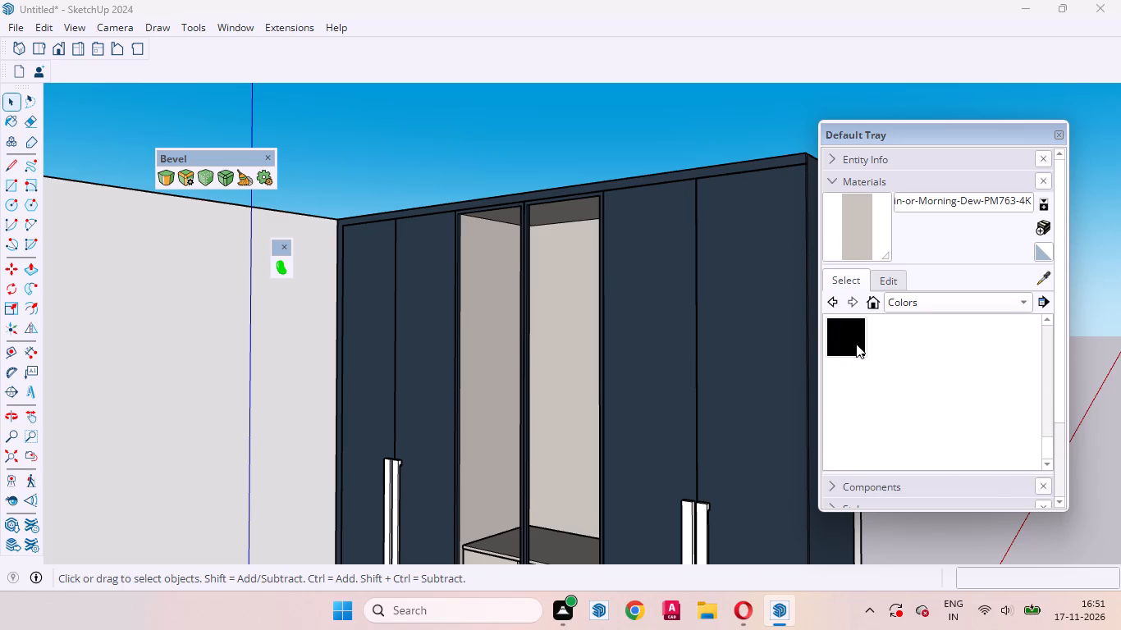
pyautogui.click(10, 103)
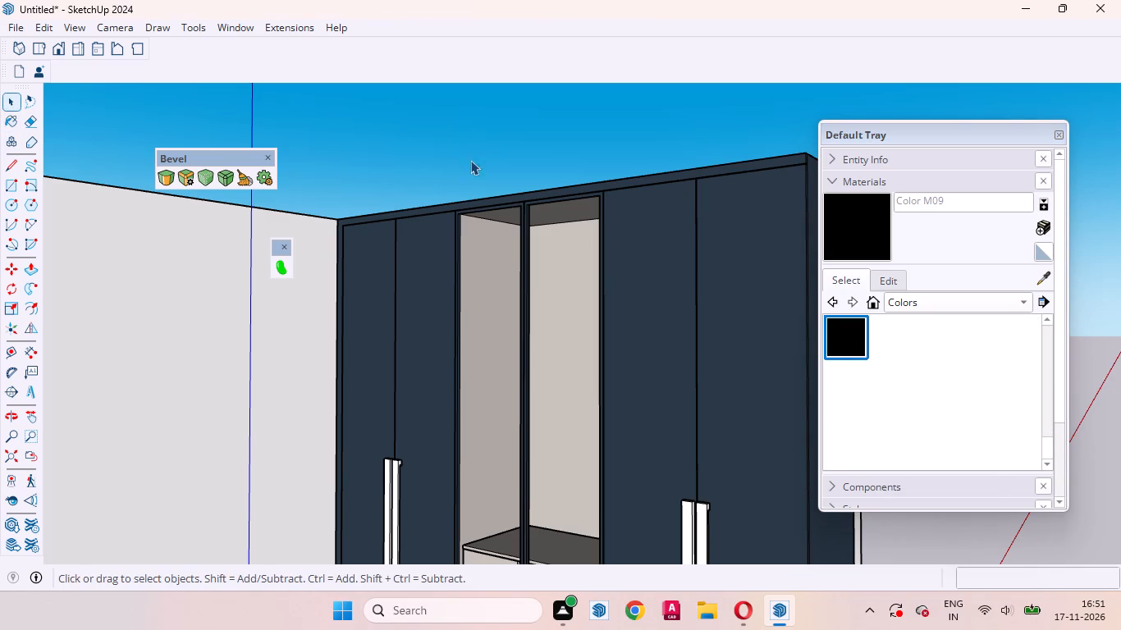
pyautogui.scroll(18, 493, 194)
pyautogui.click(551, 206)
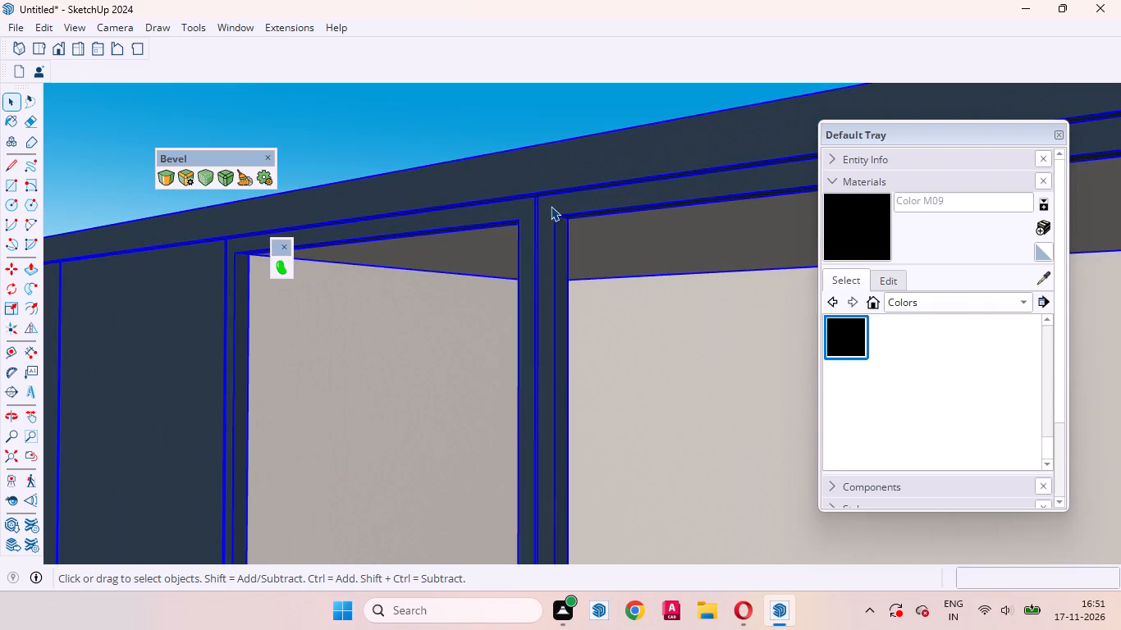
pyautogui.tripleClick(551, 206)
pyautogui.click(551, 206)
pyautogui.click(551, 206)
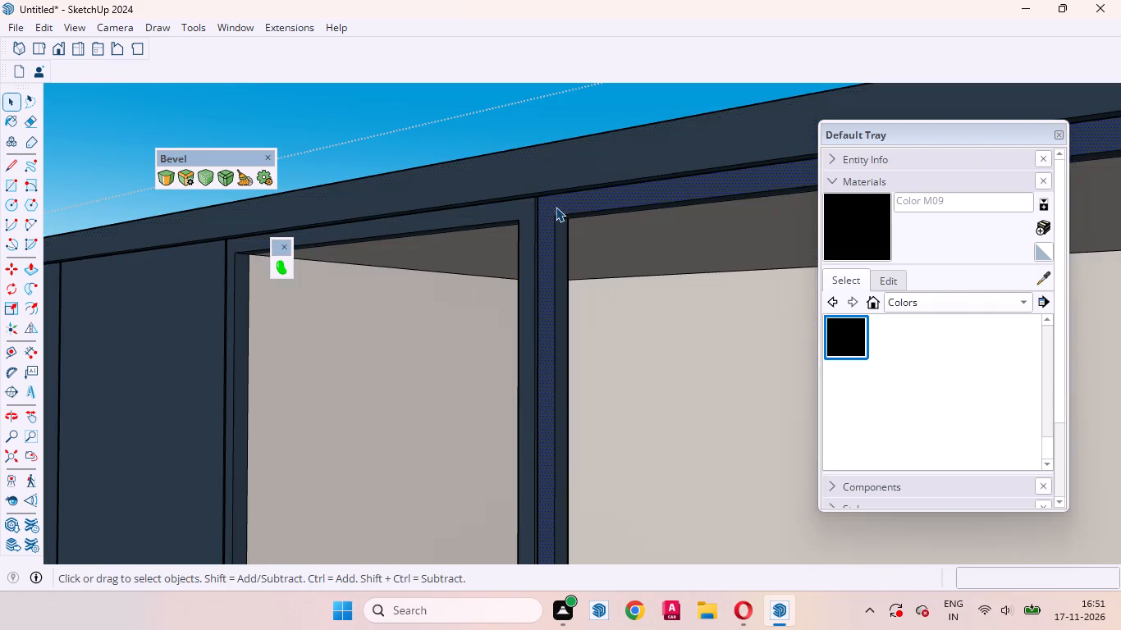
pyautogui.click(849, 338)
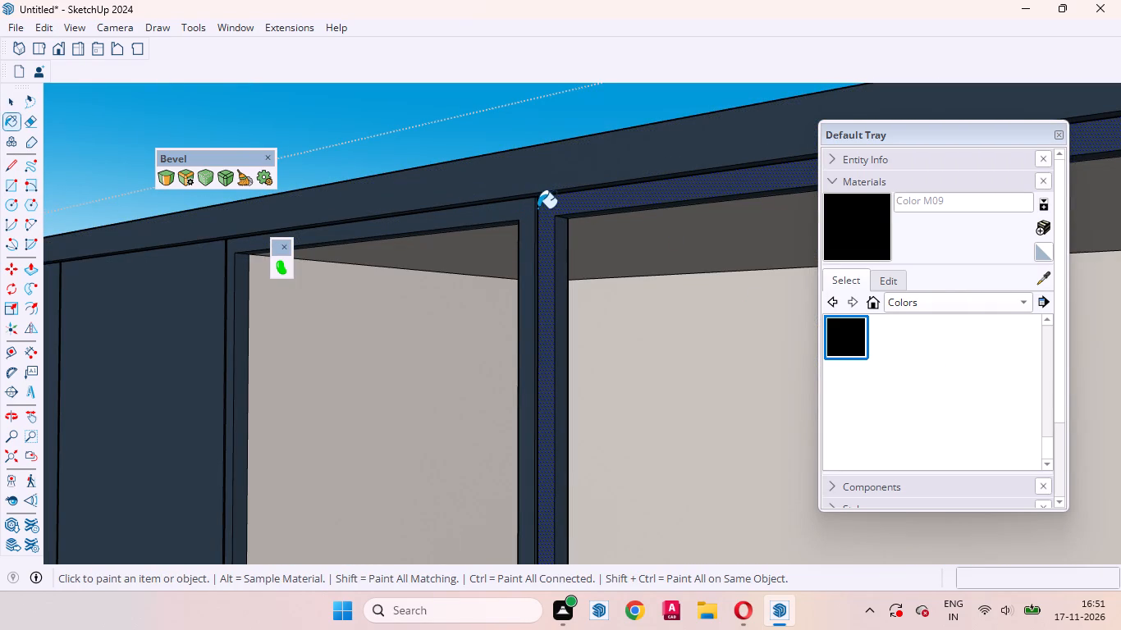
pyautogui.click(538, 208)
pyautogui.click(549, 209)
pyautogui.click(516, 218)
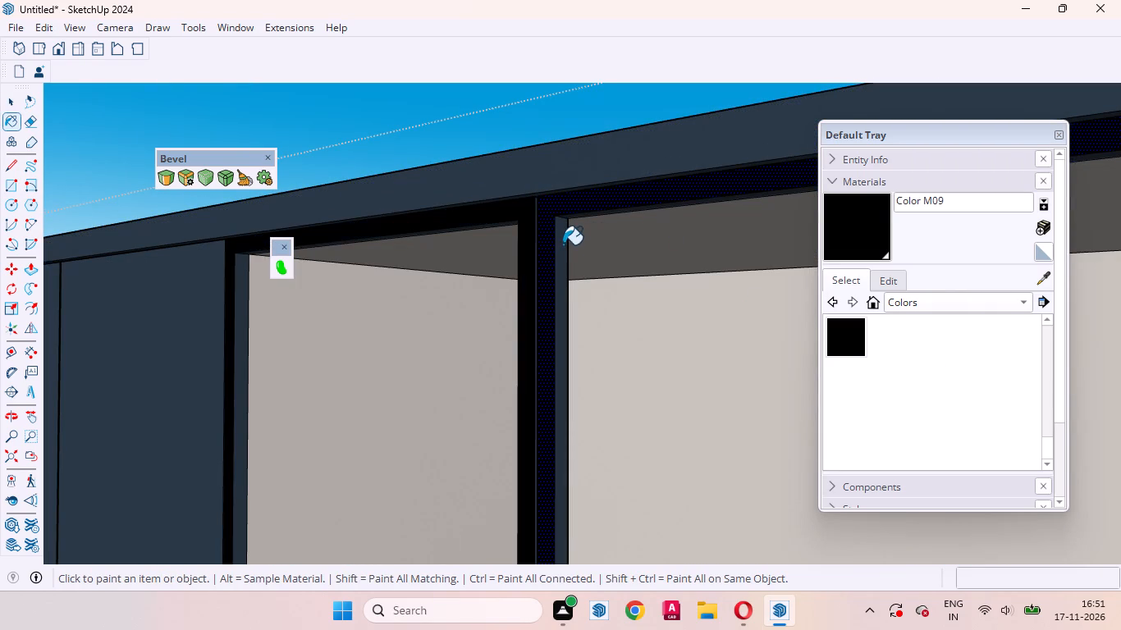
# Paint the inner faces of both frames' central stiles and top rails, plus their meeting edges, with black Color M09.
pyautogui.click(563, 244)
pyautogui.scroll(8, 576, 240)
pyautogui.moveTo(570, 200); pyautogui.dragTo(562, 131, button='middle')
pyautogui.click(561, 132)
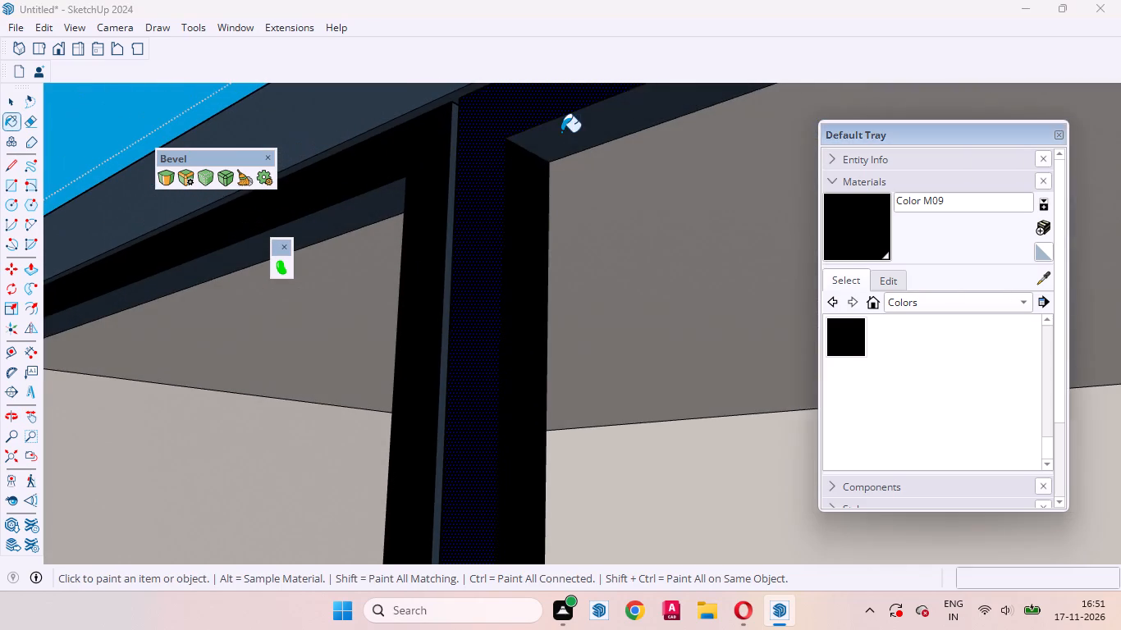
pyautogui.scroll(7, 455, 167)
pyautogui.click(451, 157)
pyautogui.moveTo(436, 168); pyautogui.dragTo(551, 190, button='middle')
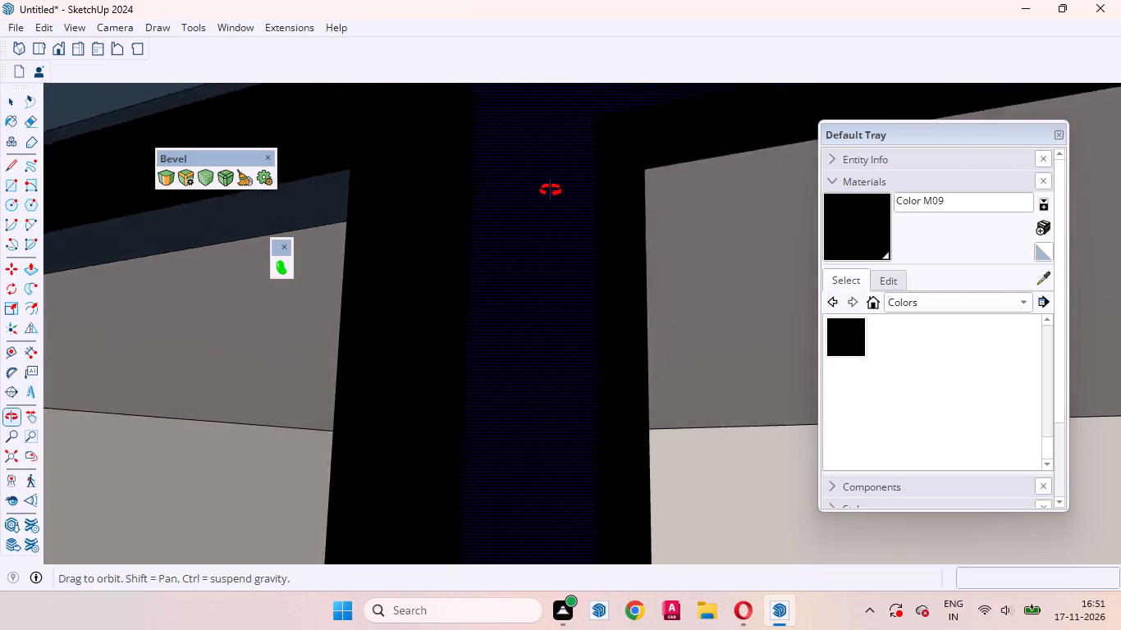
pyautogui.moveTo(551, 190); pyautogui.dragTo(836, 227, button='middle')
pyautogui.click(492, 178)
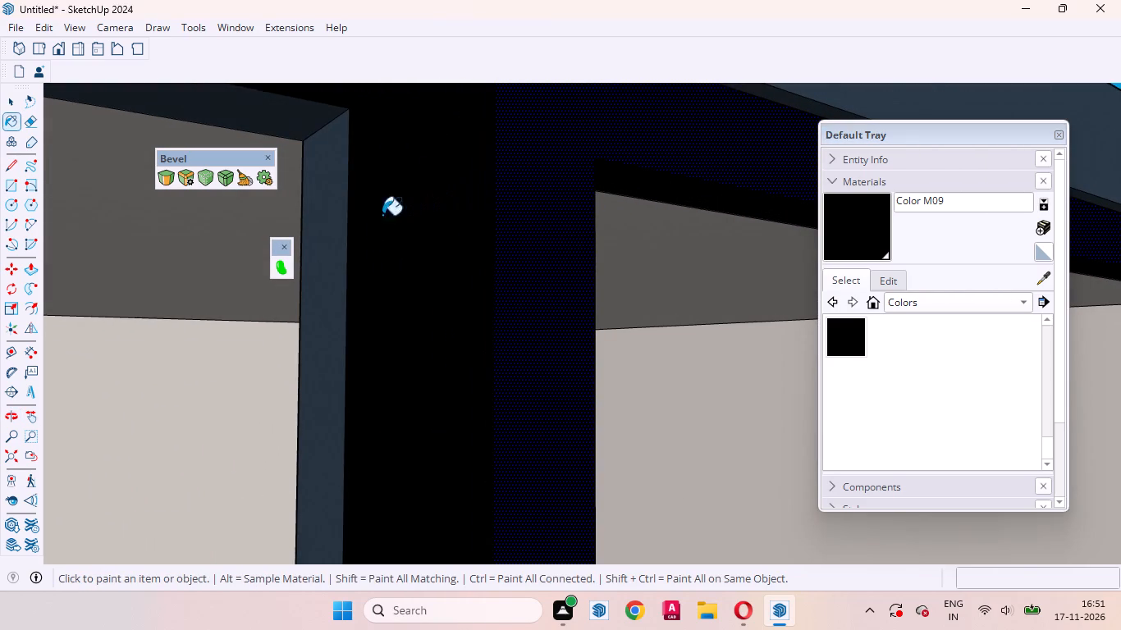
pyautogui.click(336, 213)
pyautogui.click(293, 129)
# Paint the inner side of the right-hand door frame's outer stile with black Color M09.
pyautogui.scroll(-11, 368, 207)
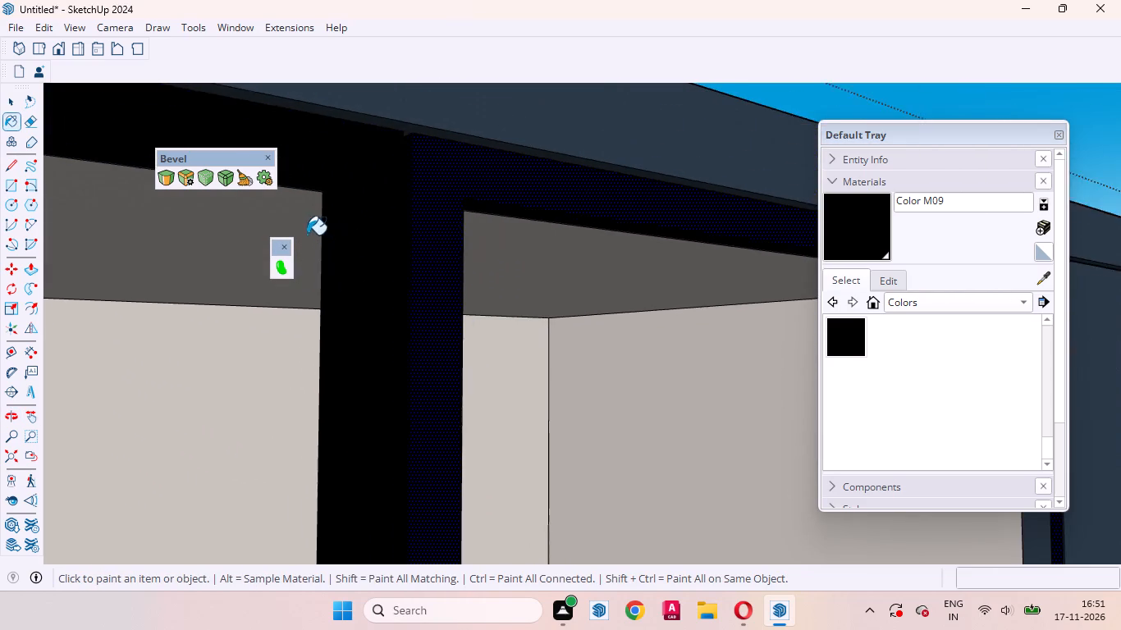
pyautogui.scroll(-20, 307, 235)
pyautogui.scroll(-2, 307, 235)
pyautogui.scroll(-10, 429, 174)
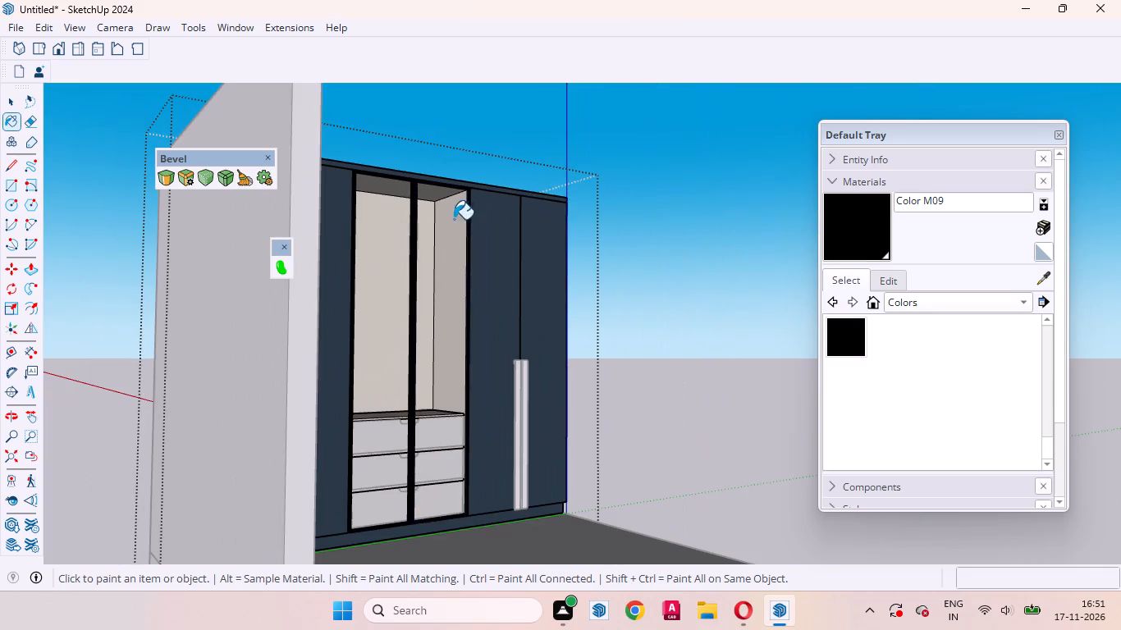
pyautogui.scroll(20, 510, 525)
pyautogui.scroll(1, 510, 525)
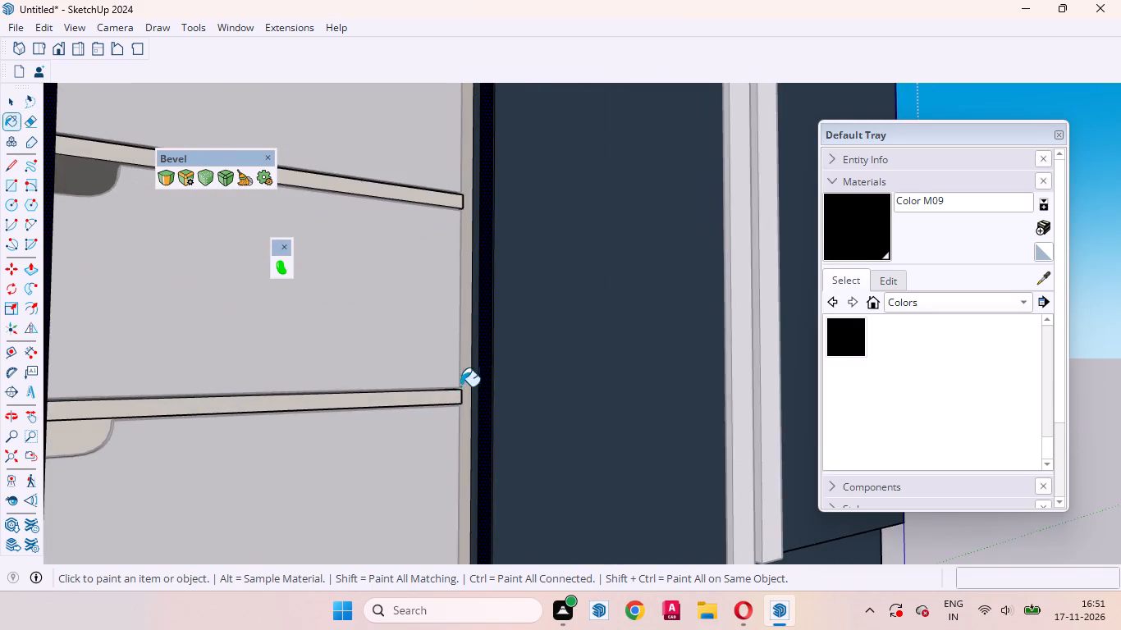
pyautogui.moveTo(464, 386); pyautogui.dragTo(580, 455, button='middle')
pyautogui.click(524, 336)
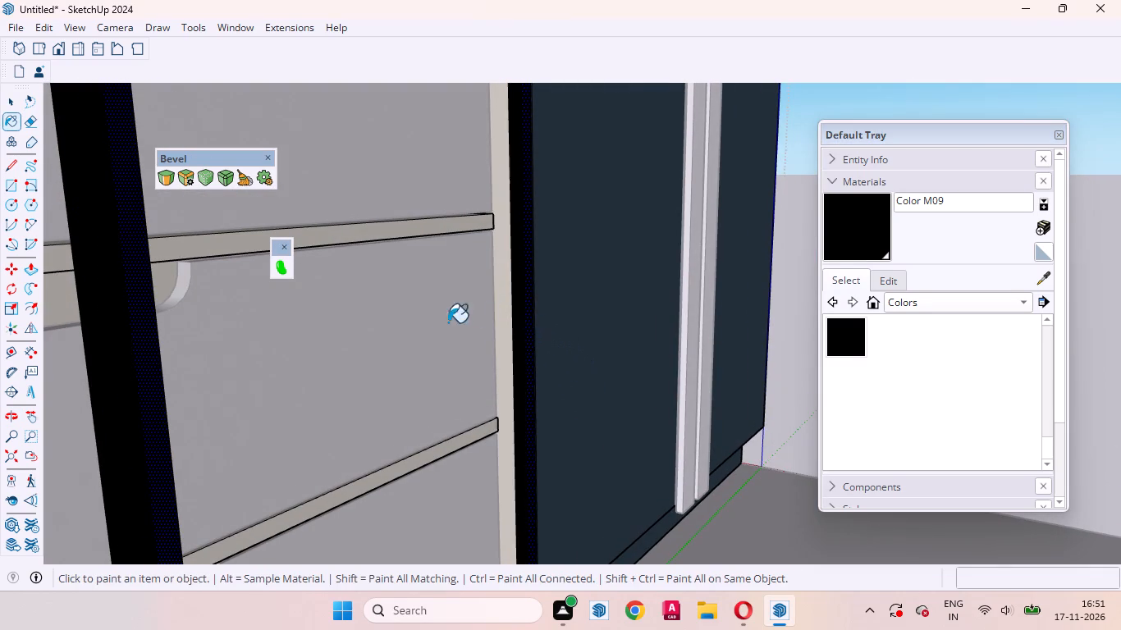
# Paint the inner faces of the left-hand door frame's bottom rail and outer stile with black Color M09.
pyautogui.scroll(-12, 430, 326)
pyautogui.scroll(3, 439, 446)
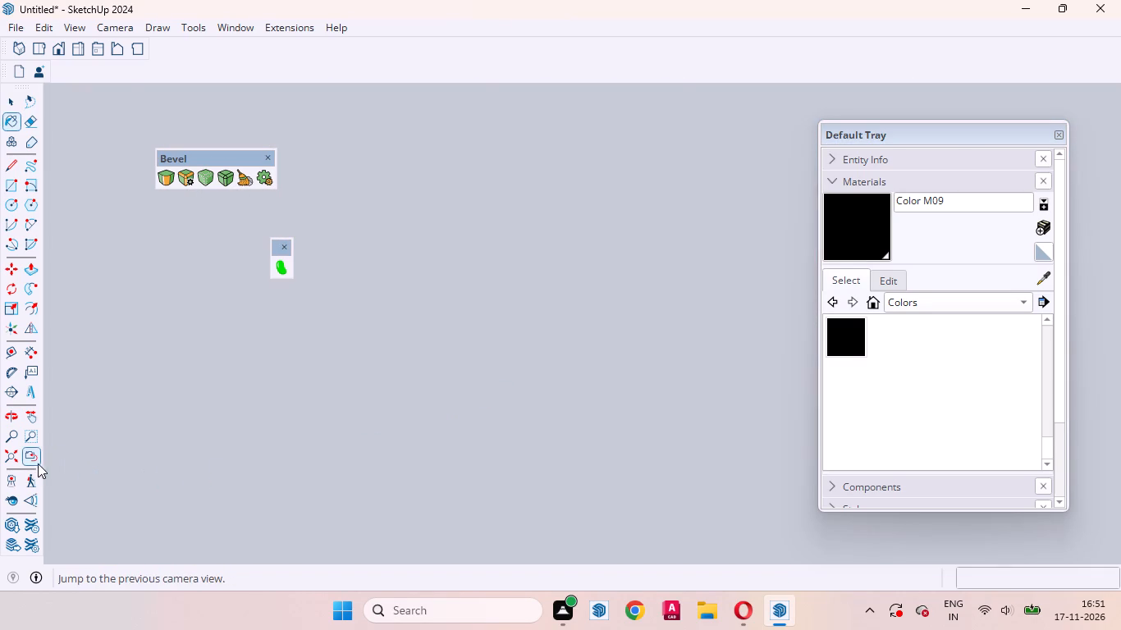
pyautogui.click(28, 462)
pyautogui.scroll(-3, 460, 341)
pyautogui.moveTo(519, 315); pyautogui.dragTo(408, 439, button='middle')
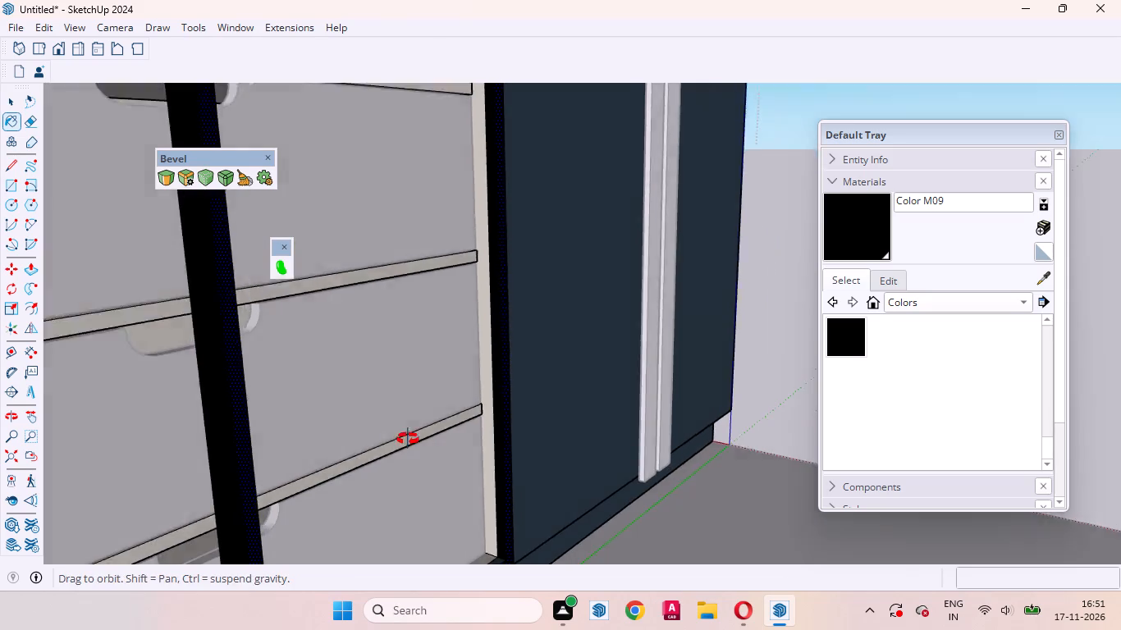
pyautogui.moveTo(408, 439); pyautogui.dragTo(378, 469, button='middle')
pyautogui.scroll(-4, 370, 365)
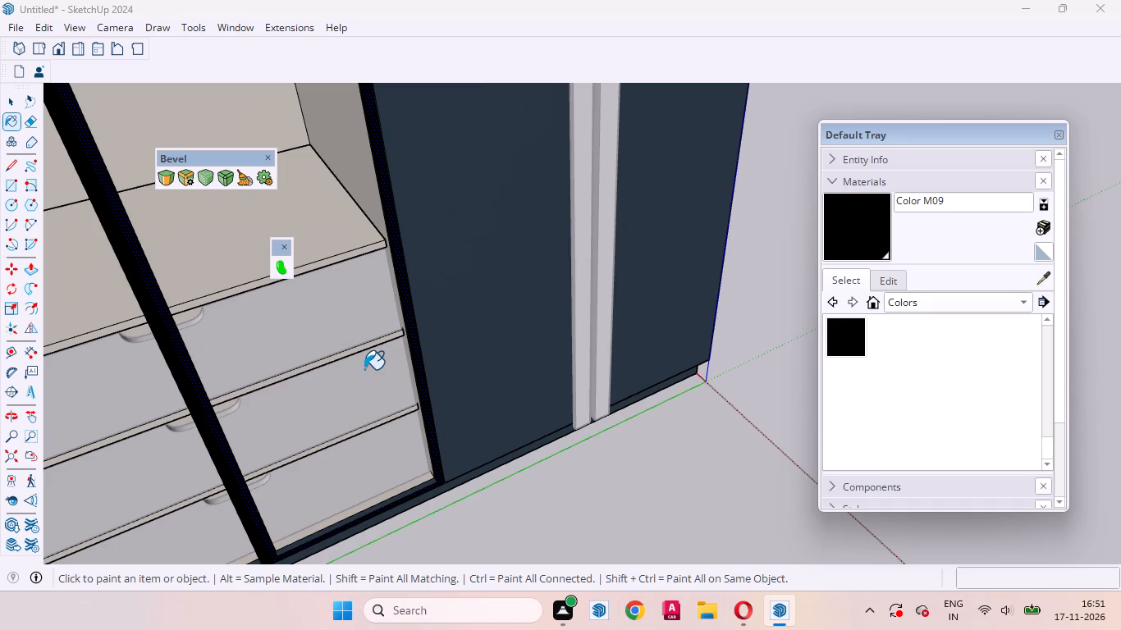
pyautogui.scroll(5, 458, 451)
pyautogui.scroll(-2, 727, 315)
pyautogui.scroll(1, 727, 312)
pyautogui.scroll(-11, 728, 305)
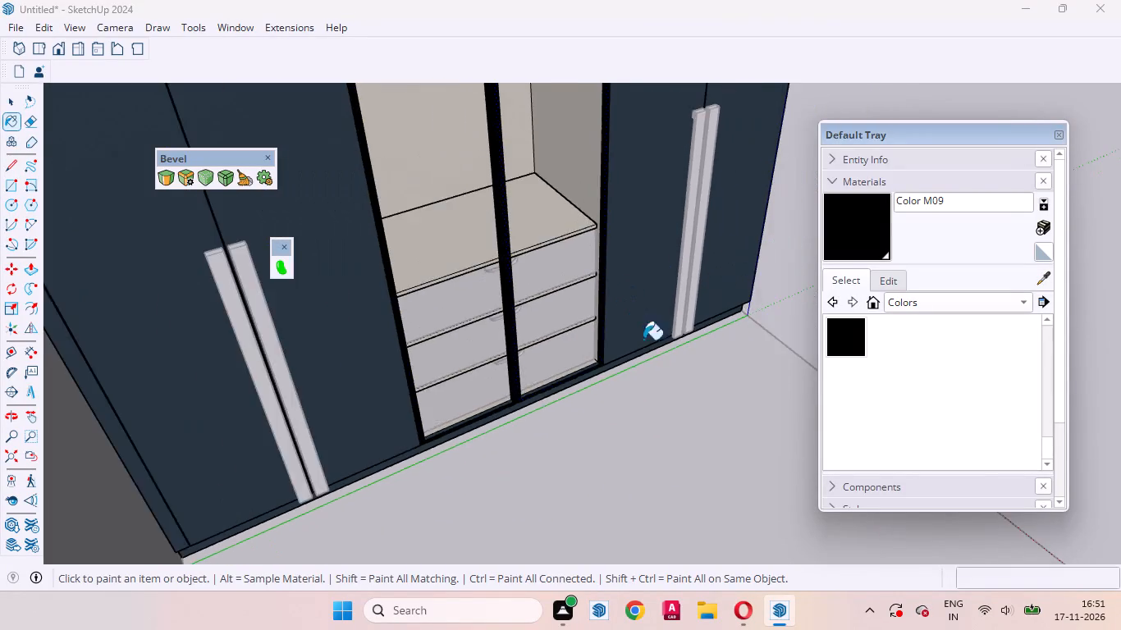
pyautogui.moveTo(487, 427); pyautogui.dragTo(367, 509, button='middle')
pyautogui.scroll(15, 461, 401)
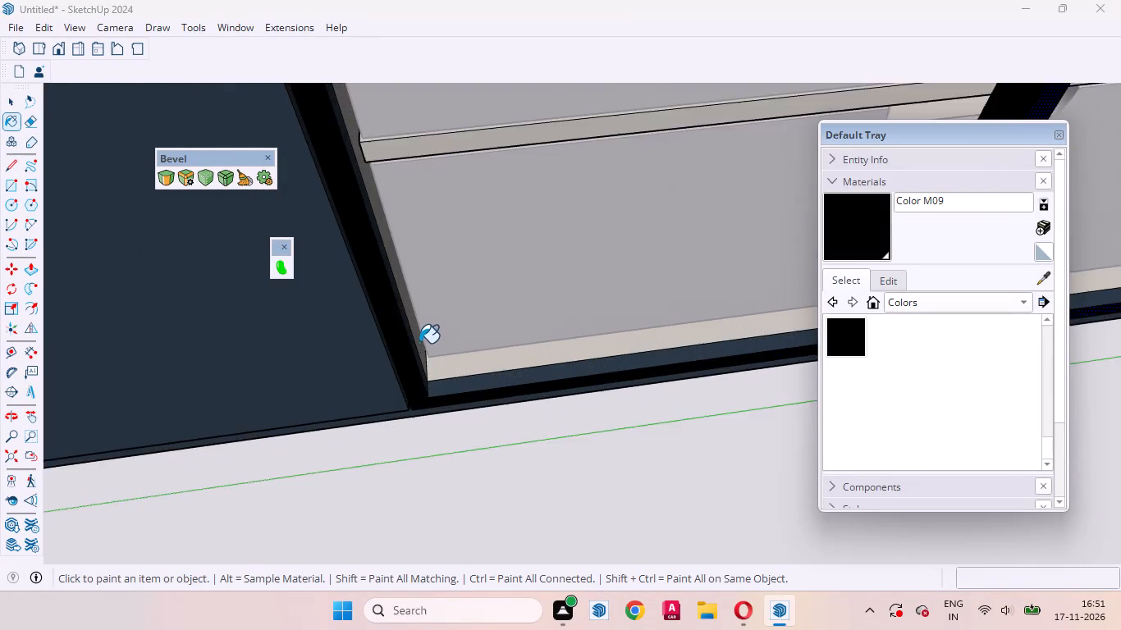
pyautogui.scroll(3, 419, 343)
pyautogui.moveTo(410, 348); pyautogui.dragTo(356, 345, button='middle')
pyautogui.scroll(4, 449, 367)
pyautogui.click(462, 382)
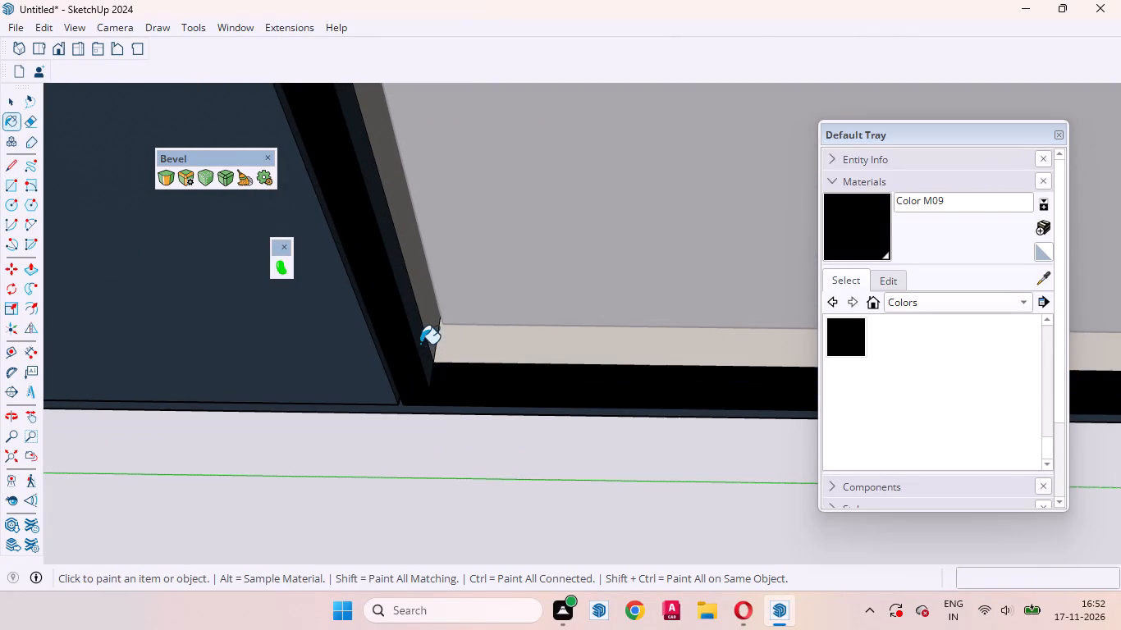
pyautogui.click(420, 344)
# Paint the left-hand door frame's outer side edge and bottom edge with black Color M09.
pyautogui.scroll(-13, 401, 407)
pyautogui.moveTo(506, 409); pyautogui.dragTo(731, 388, button='middle')
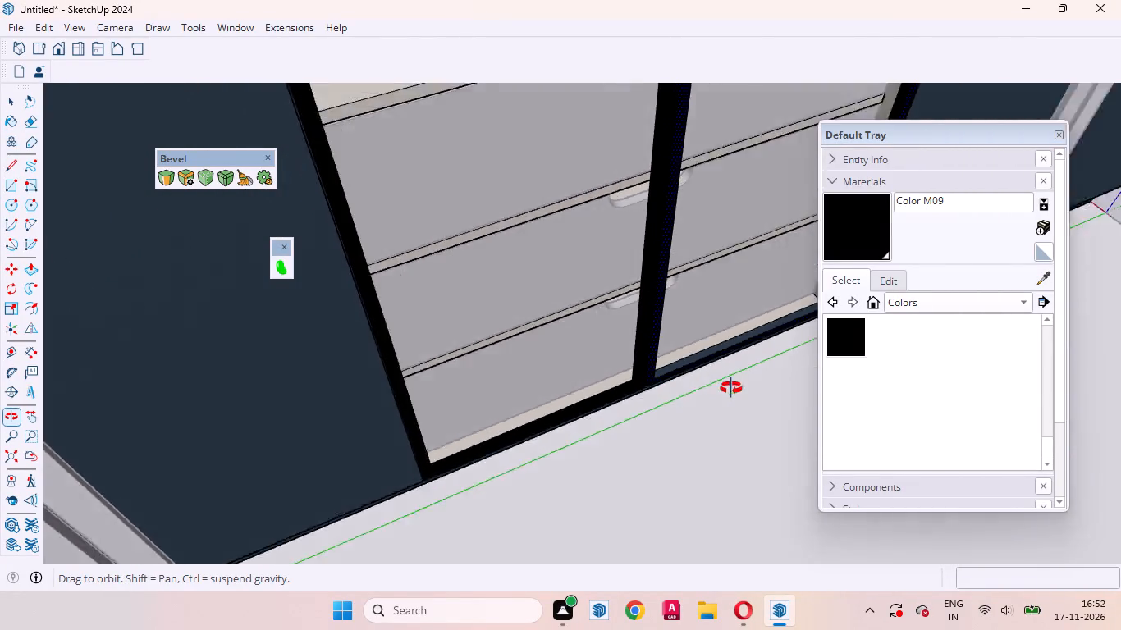
pyautogui.moveTo(731, 388); pyautogui.dragTo(773, 333, button='middle')
pyautogui.scroll(20, 601, 390)
pyautogui.scroll(2, 601, 390)
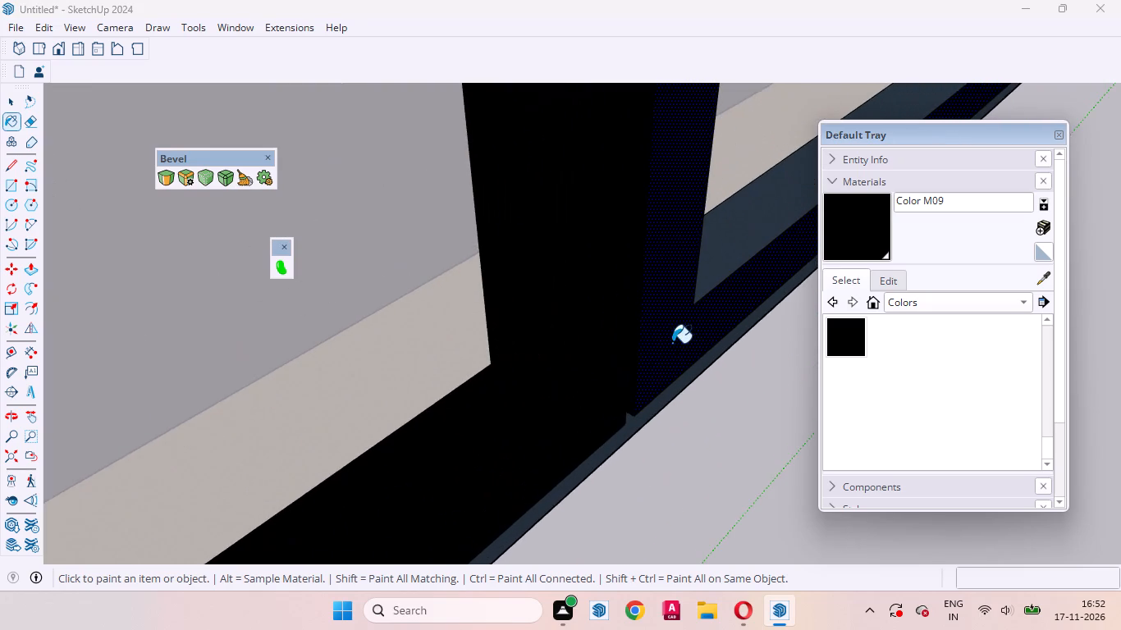
pyautogui.moveTo(661, 347); pyautogui.dragTo(341, 347, button='middle')
pyautogui.scroll(4, 557, 354)
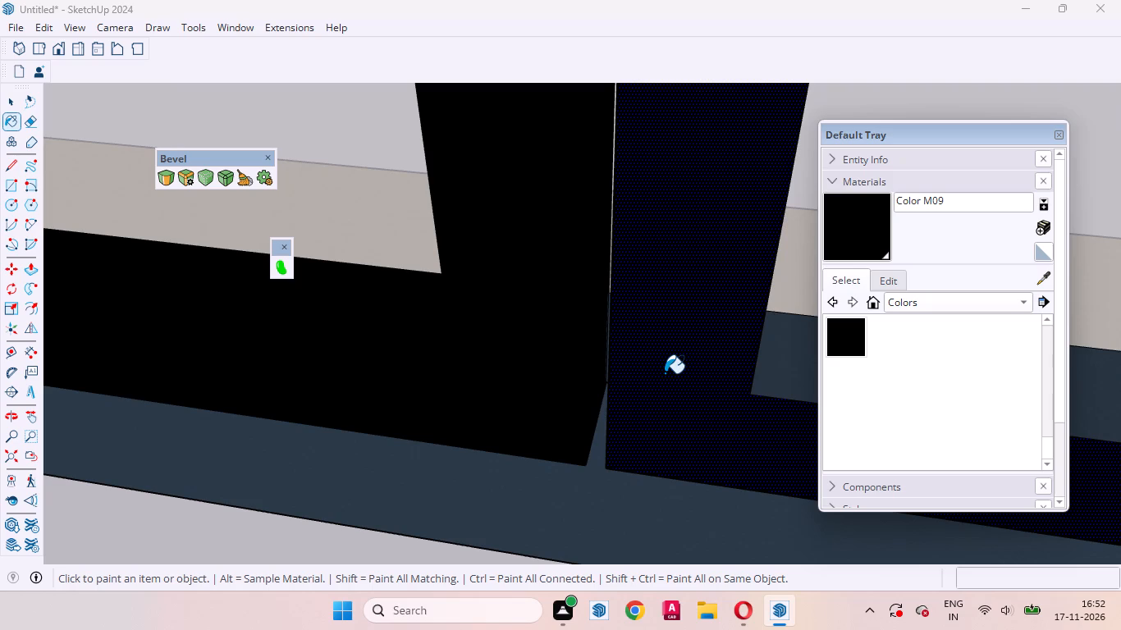
pyautogui.scroll(-14, 698, 335)
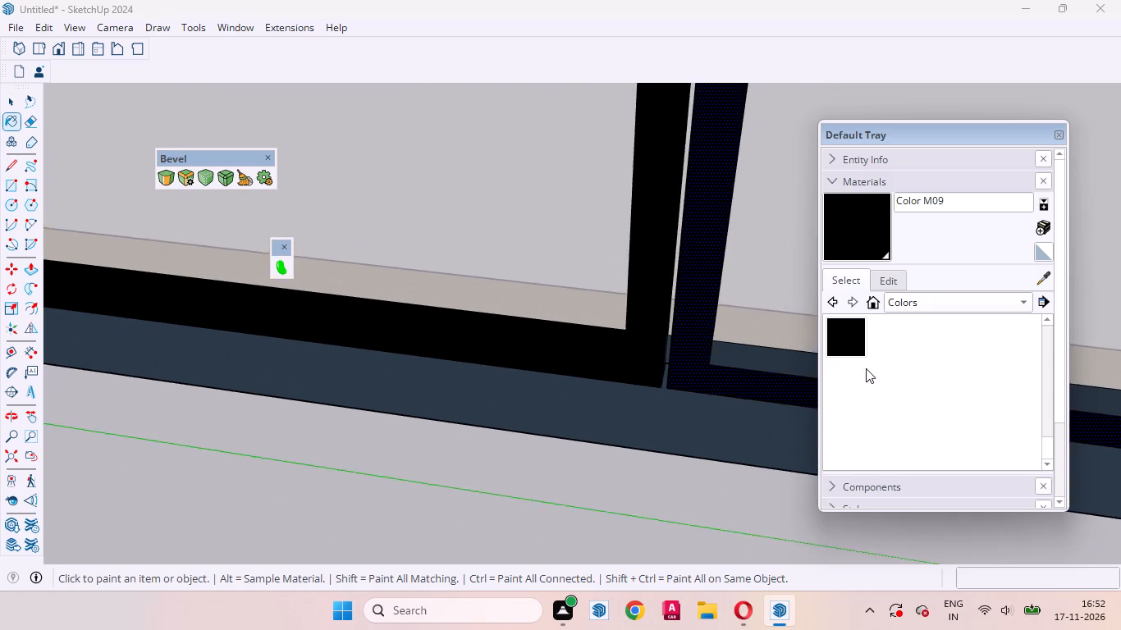
pyautogui.scroll(-9, 866, 368)
pyautogui.scroll(1, 740, 359)
pyautogui.scroll(-7, 752, 359)
pyautogui.scroll(15, 460, 323)
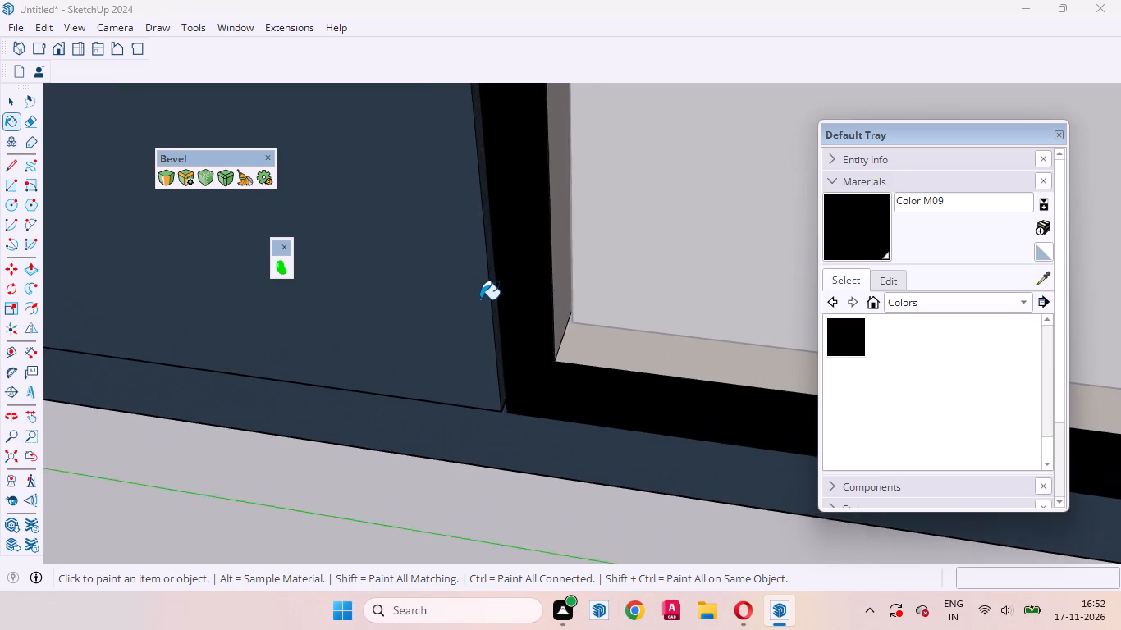
pyautogui.scroll(9, 480, 299)
pyautogui.moveTo(567, 324); pyautogui.dragTo(691, 310, button='middle')
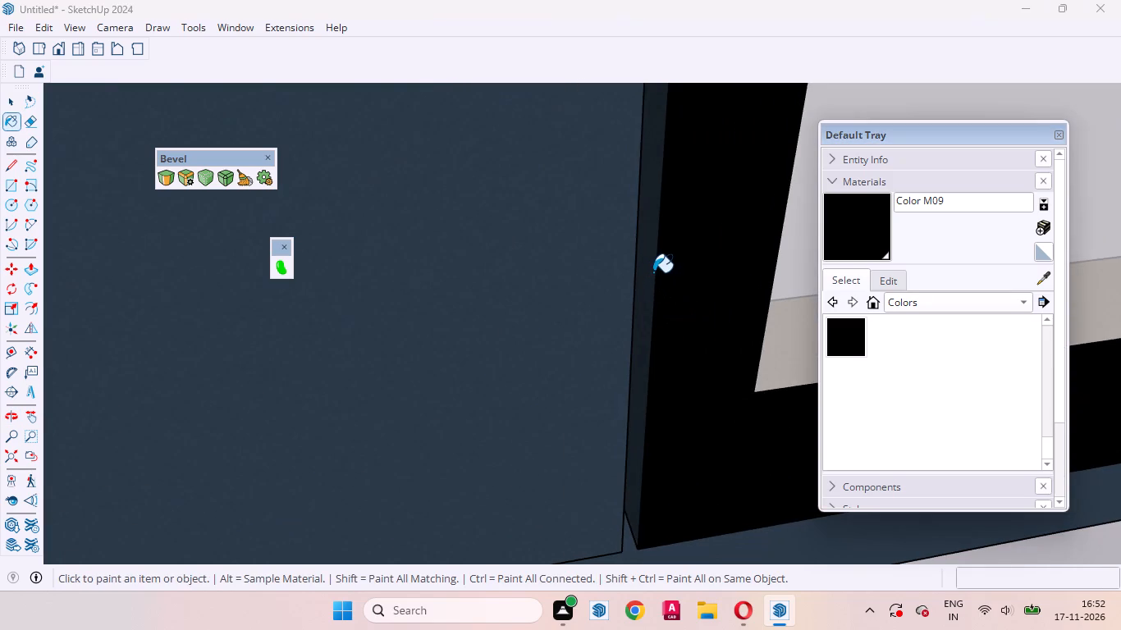
pyautogui.click(653, 272)
pyautogui.scroll(-14, 532, 384)
pyautogui.moveTo(633, 459); pyautogui.dragTo(615, 335, button='middle')
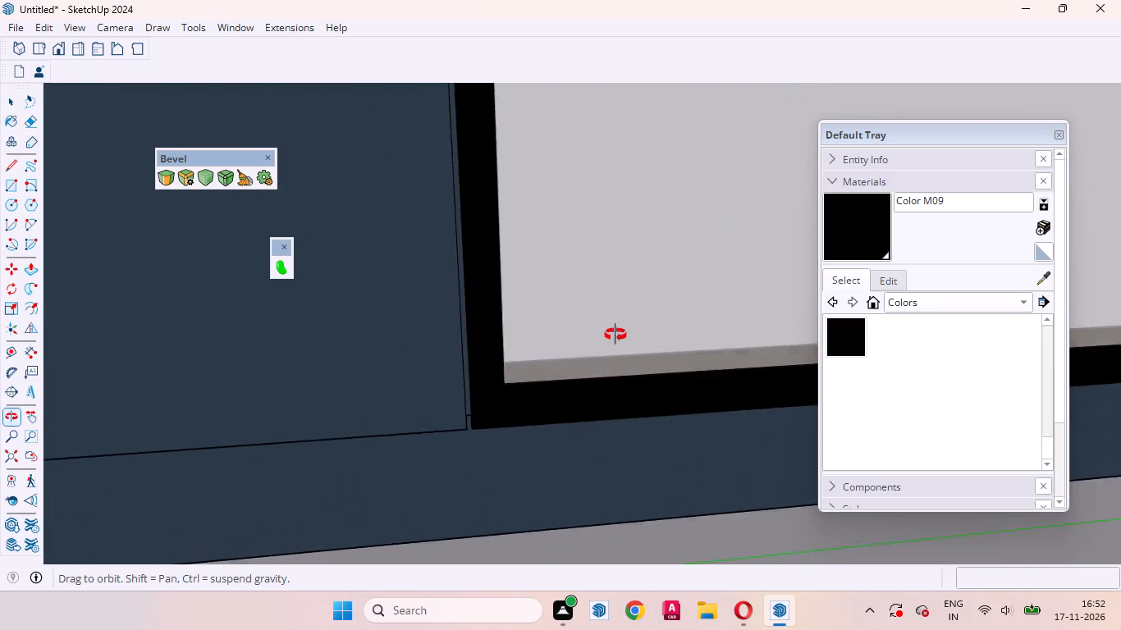
pyautogui.moveTo(615, 335); pyautogui.dragTo(615, 231, button='middle')
pyautogui.scroll(4, 519, 380)
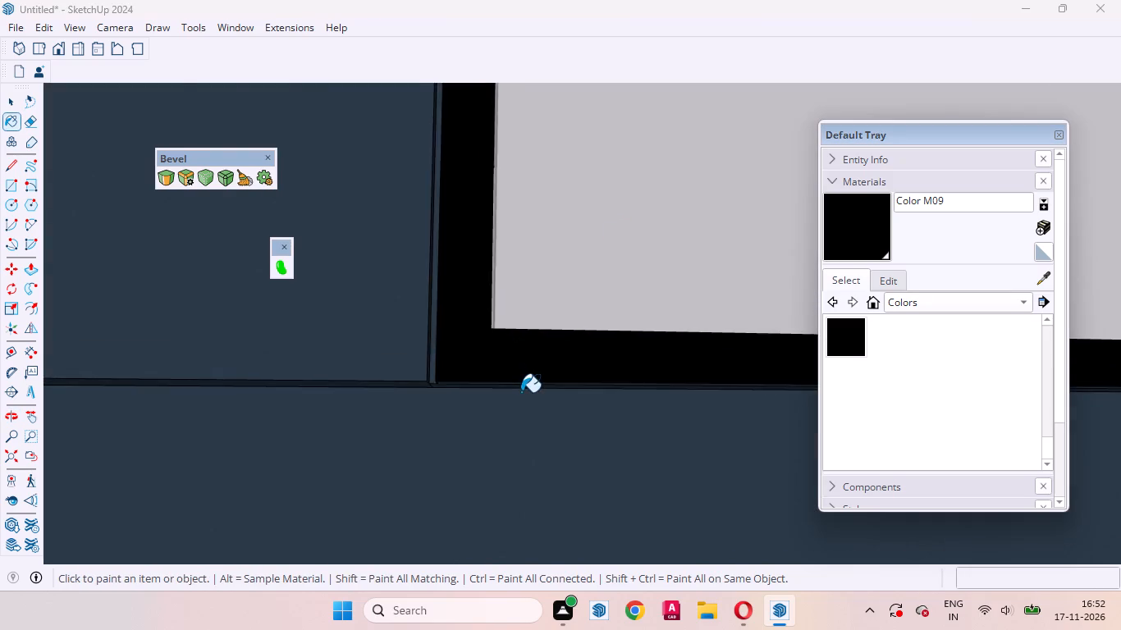
pyautogui.scroll(6, 521, 392)
pyautogui.moveTo(514, 372); pyautogui.dragTo(504, 328, button='middle')
pyautogui.click(490, 329)
pyautogui.scroll(-2, 332, 363)
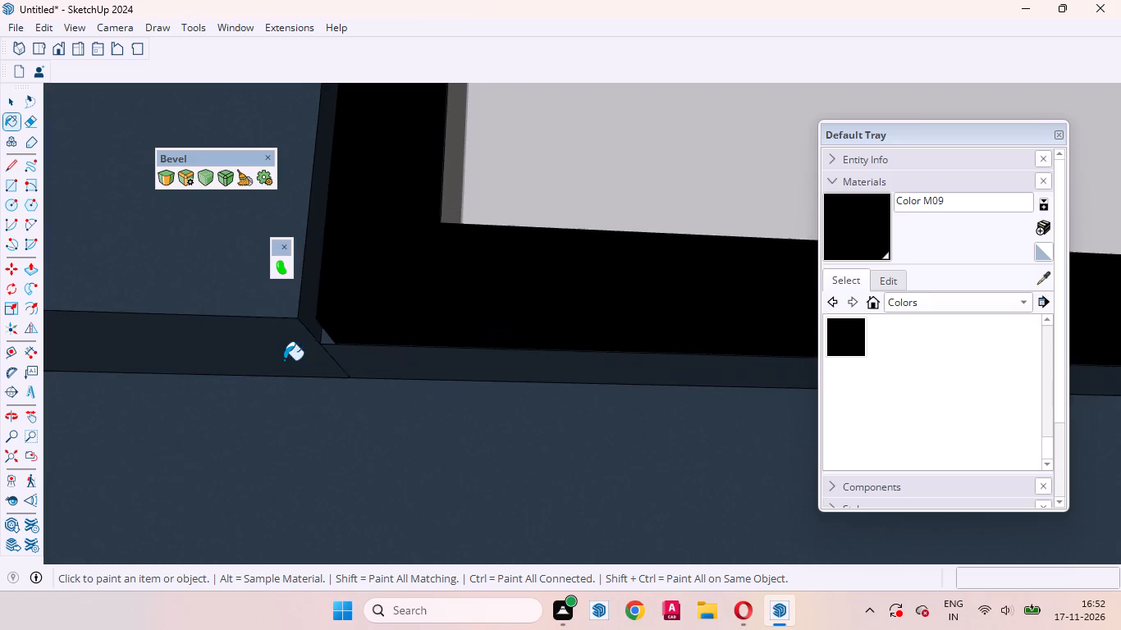
pyautogui.scroll(-14, 284, 360)
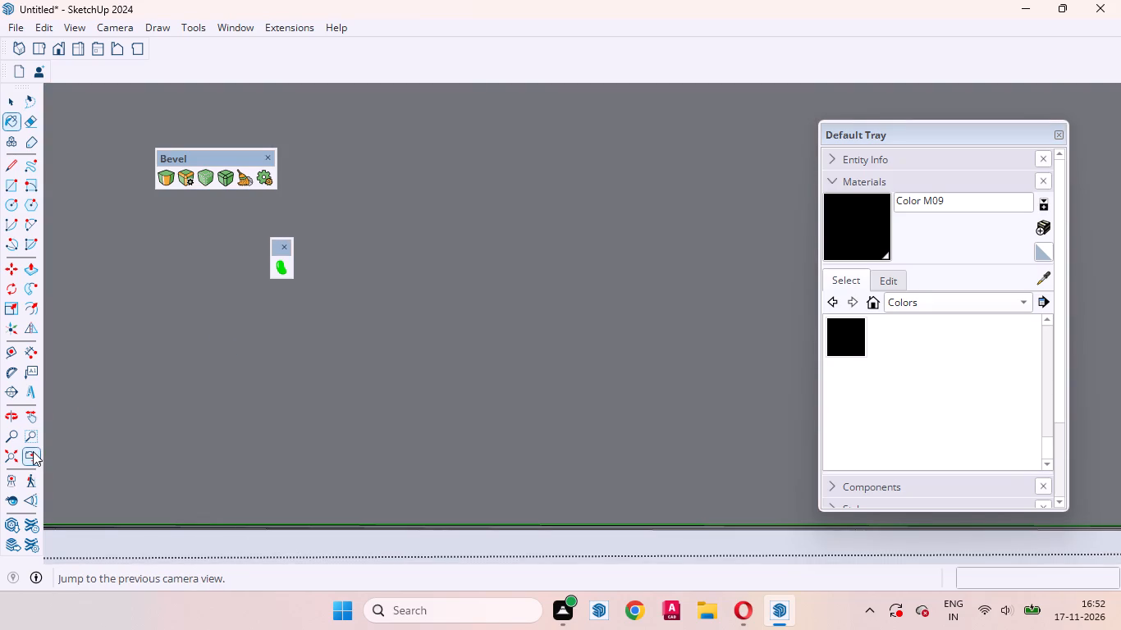
# Paint the bottom edge of the right-hand middle door frame with black Color M09.
pyautogui.click(33, 451)
pyautogui.moveTo(567, 360); pyautogui.dragTo(534, 488, button='middle')
pyautogui.scroll(-7, 357, 382)
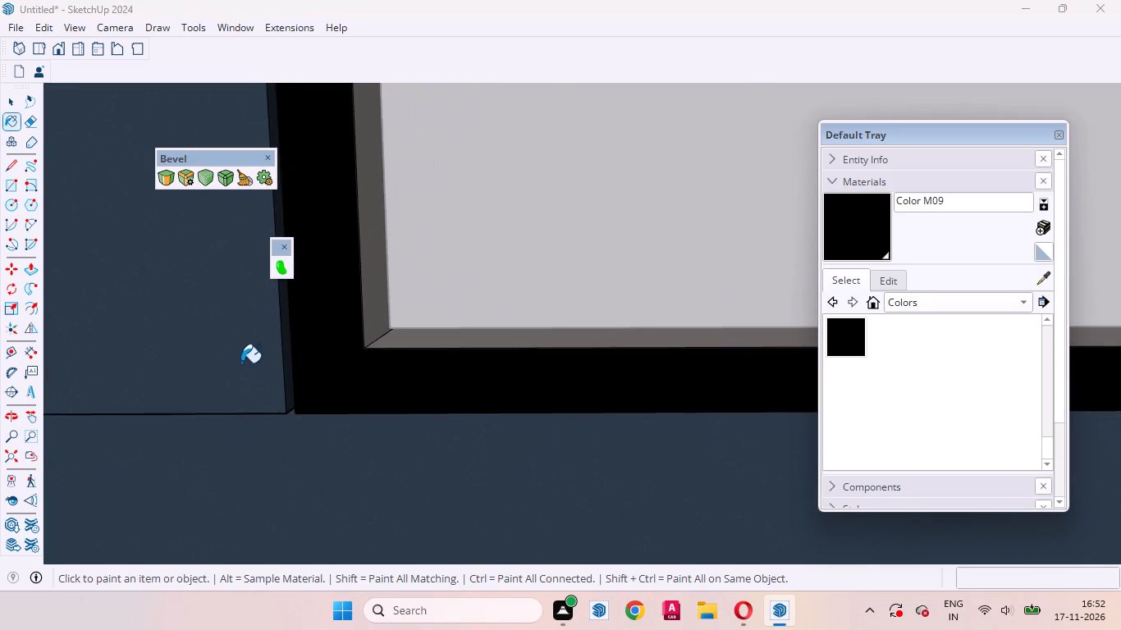
pyautogui.scroll(-18, 241, 363)
pyautogui.scroll(9, 670, 396)
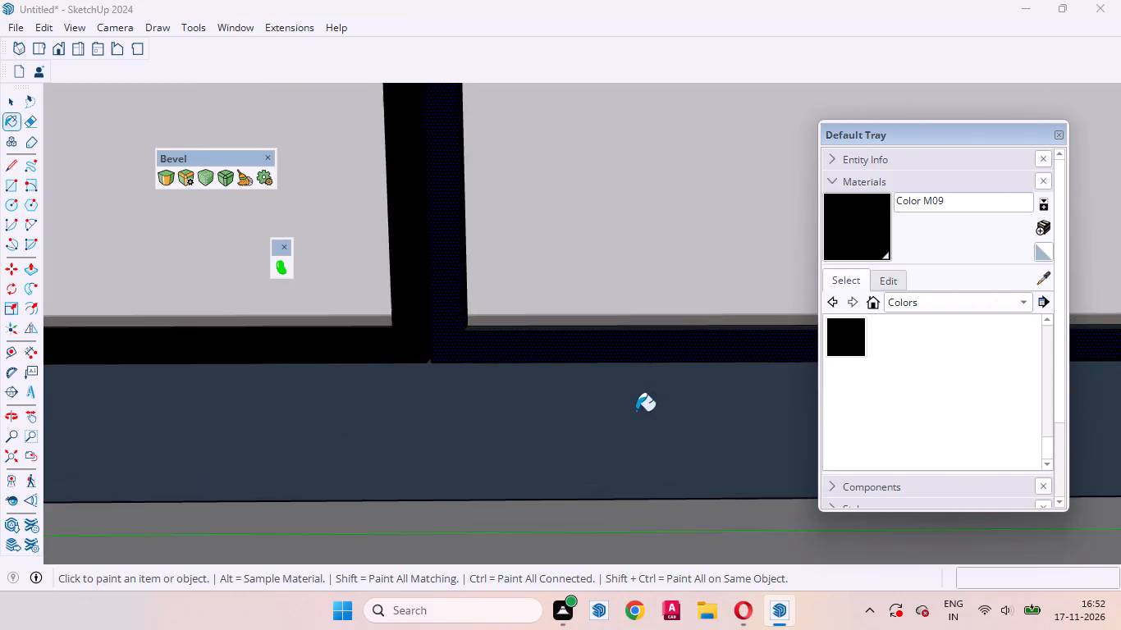
pyautogui.moveTo(445, 401); pyautogui.dragTo(451, 269, button='middle')
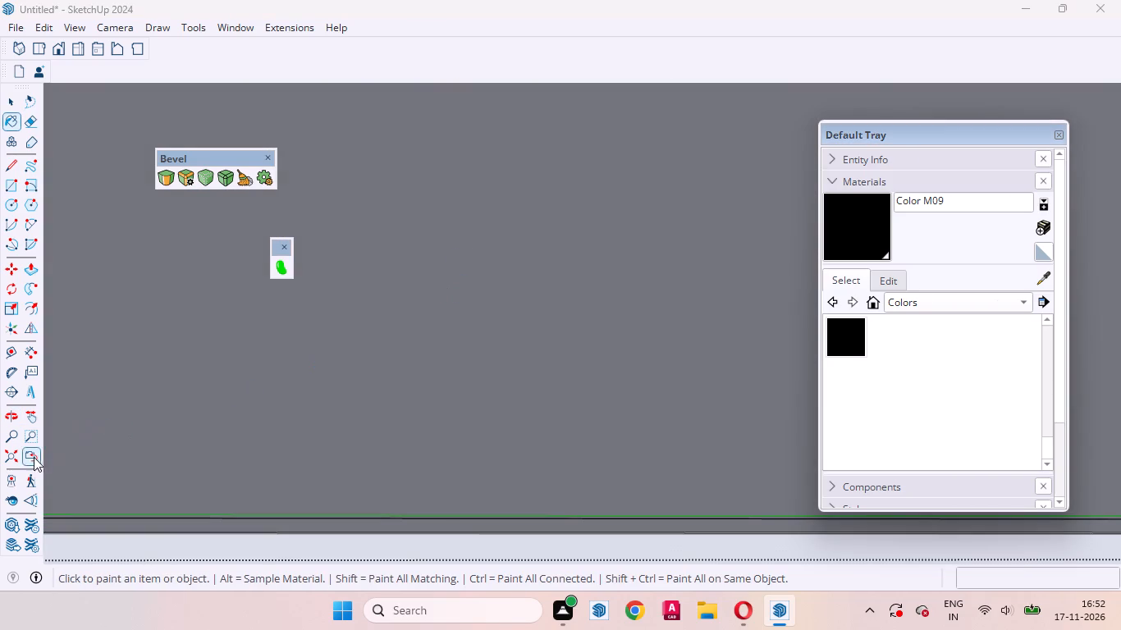
pyautogui.click(28, 460)
pyautogui.scroll(8, 519, 372)
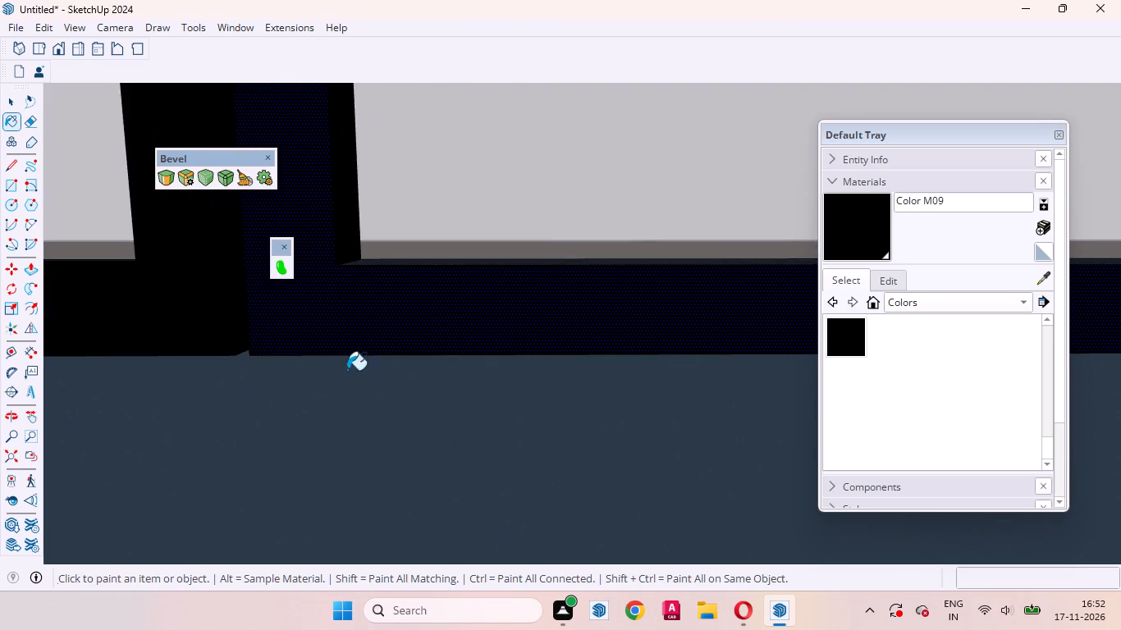
pyautogui.moveTo(346, 370); pyautogui.dragTo(349, 245, button='middle')
pyautogui.click(364, 272)
pyautogui.moveTo(494, 304); pyautogui.dragTo(483, 383, button='middle')
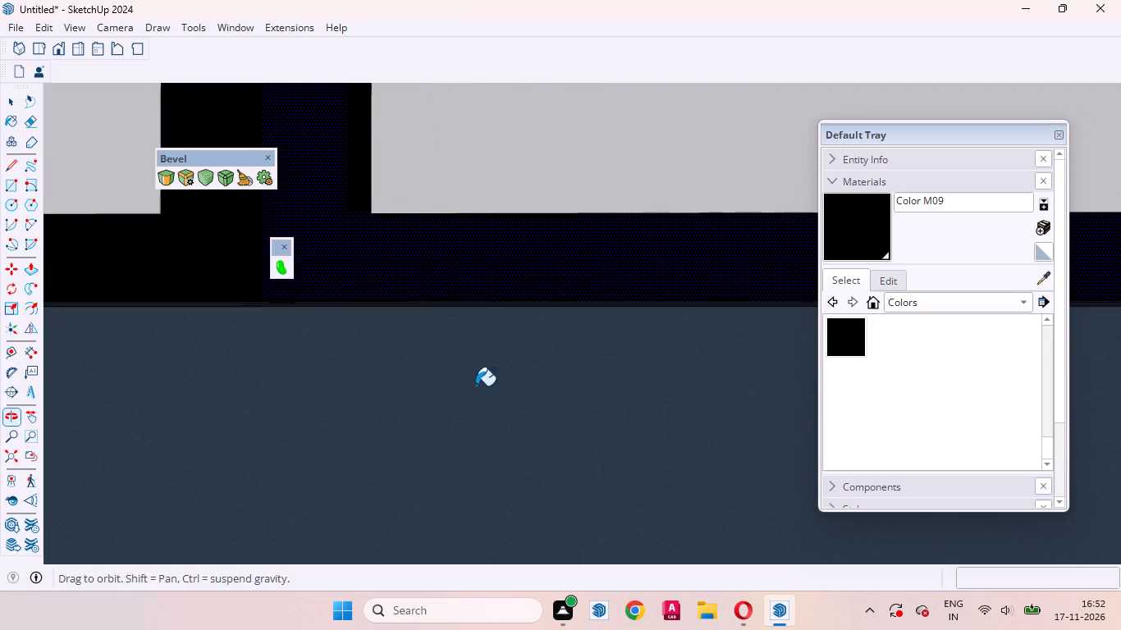
pyautogui.scroll(-20, 468, 399)
pyautogui.scroll(-1, 468, 399)
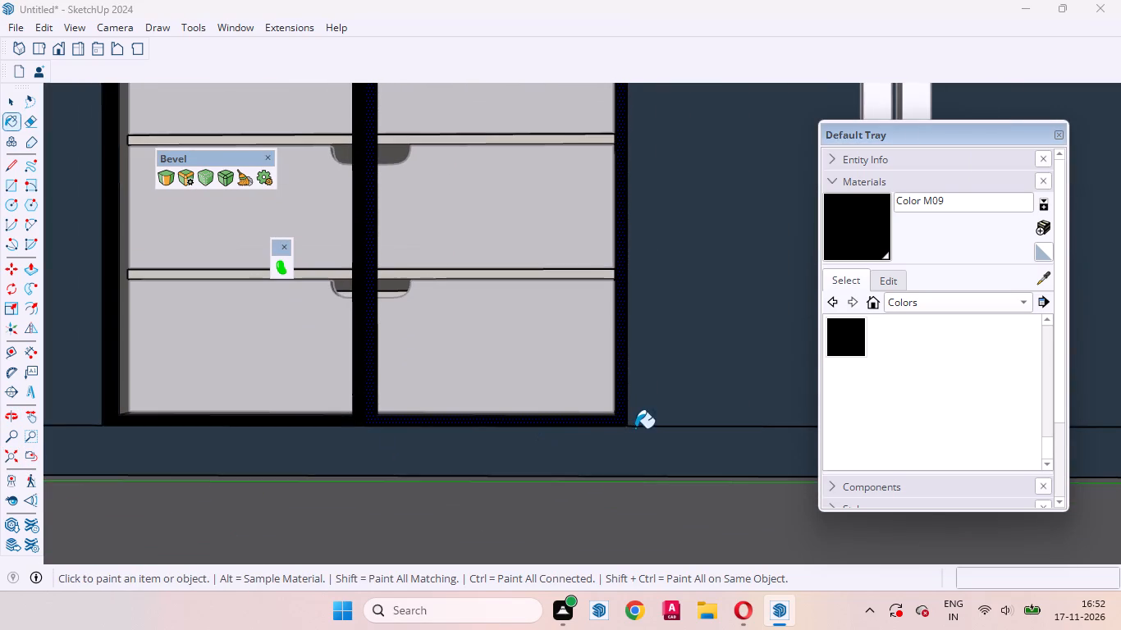
pyautogui.press('space')
# Paint the top edges of both middle door frames with black Color M09.
pyautogui.scroll(-15, 648, 387)
pyautogui.scroll(-2, 664, 457)
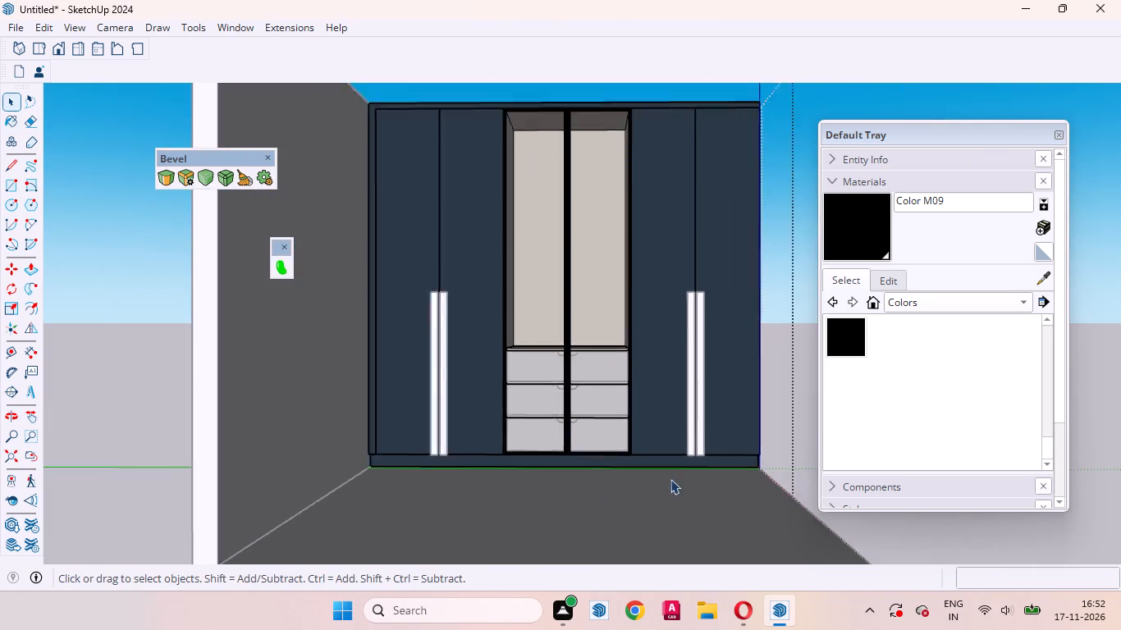
pyautogui.scroll(-2, 670, 479)
pyautogui.scroll(18, 600, 193)
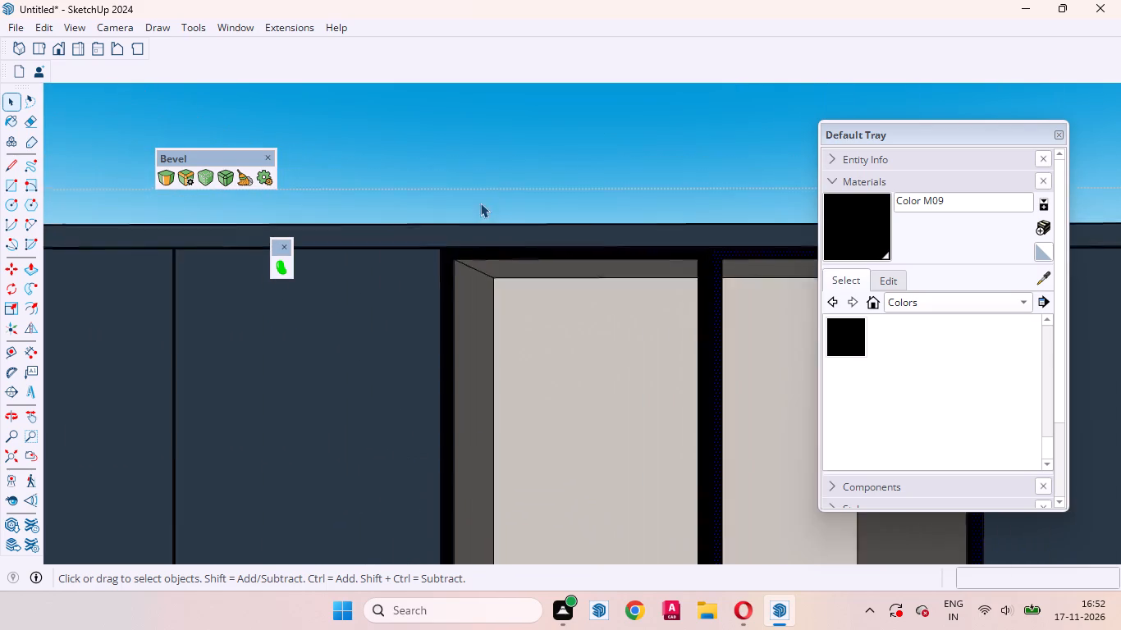
pyautogui.scroll(11, 480, 203)
pyautogui.moveTo(579, 289); pyautogui.dragTo(589, 407, button='middle')
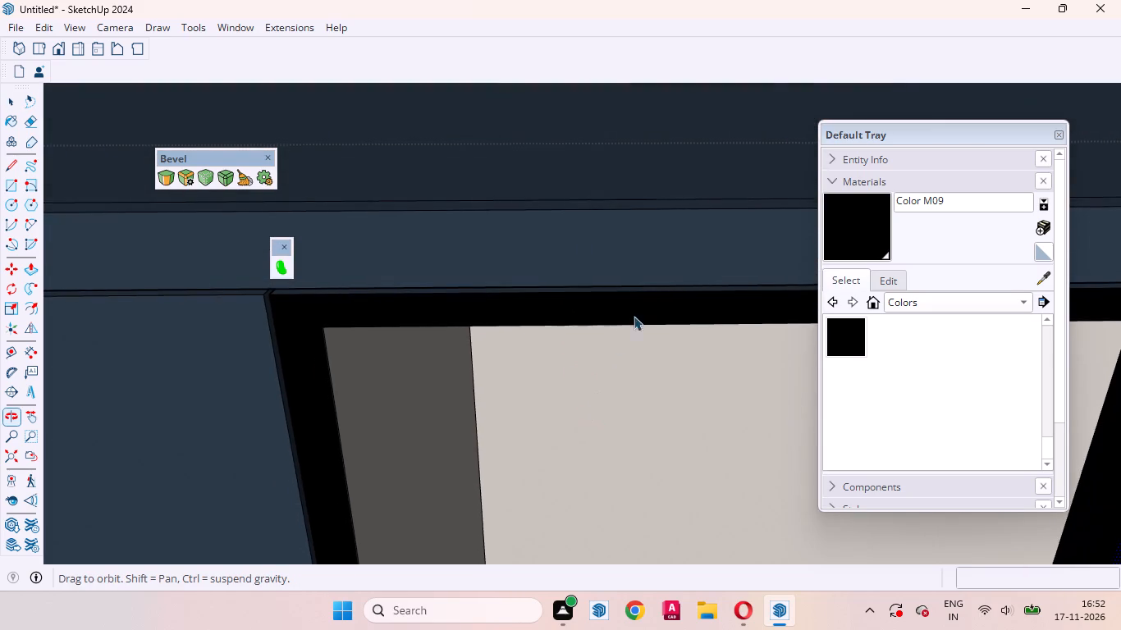
pyautogui.scroll(11, 588, 295)
pyautogui.click(520, 312)
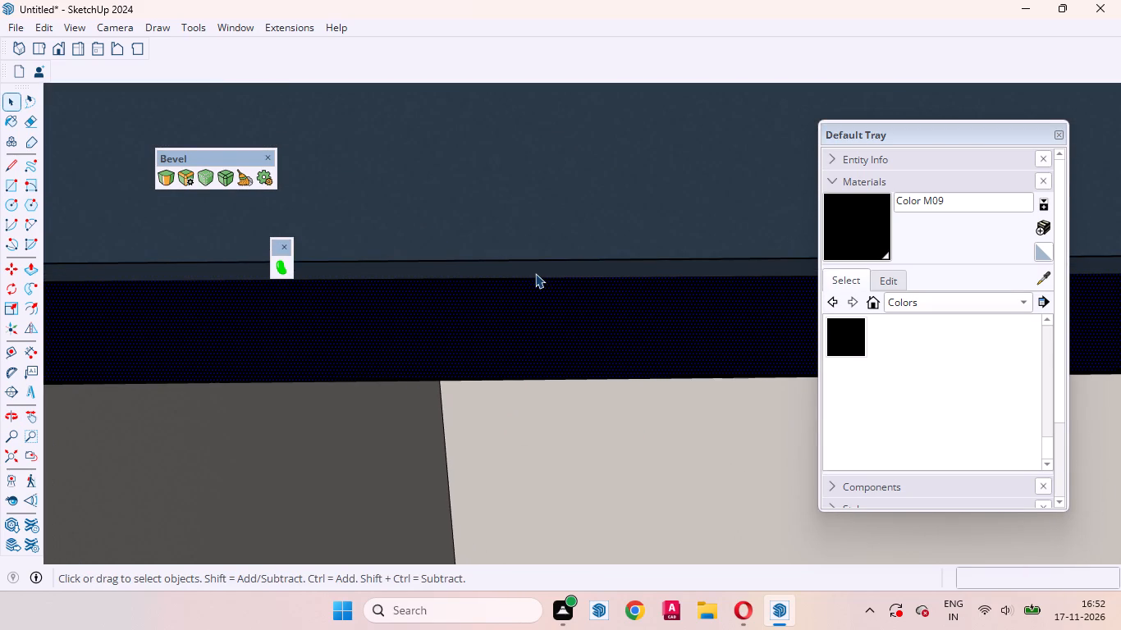
pyautogui.click(535, 273)
pyautogui.click(857, 331)
pyautogui.click(599, 272)
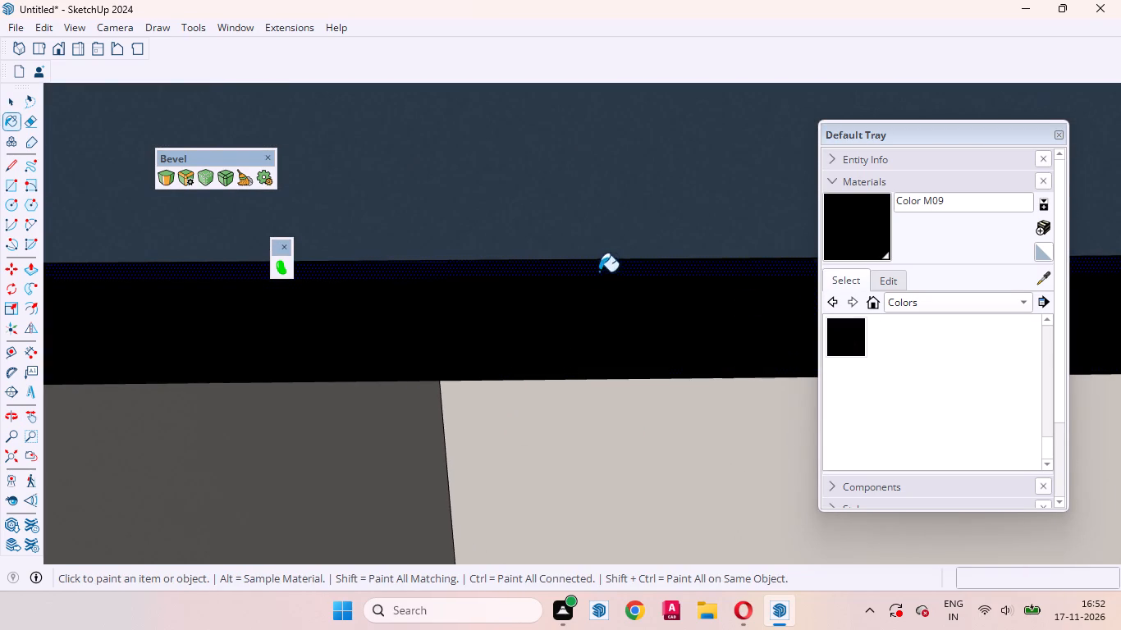
pyautogui.scroll(-20, 471, 334)
pyautogui.scroll(-7, 471, 334)
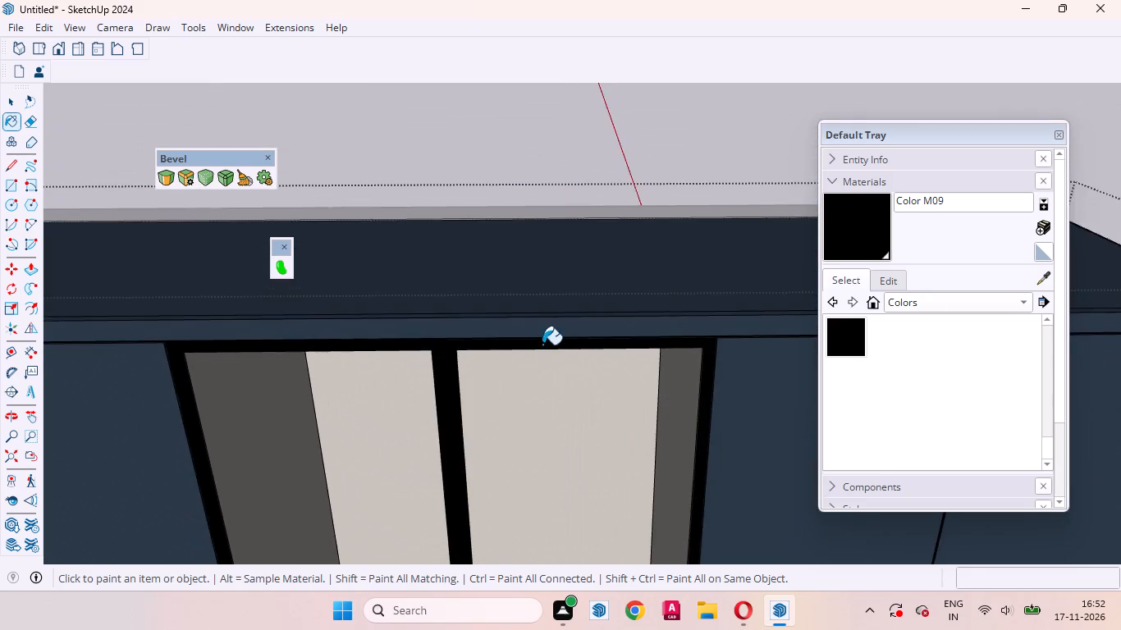
pyautogui.scroll(20, 594, 345)
pyautogui.scroll(6, 594, 345)
pyautogui.click(376, 318)
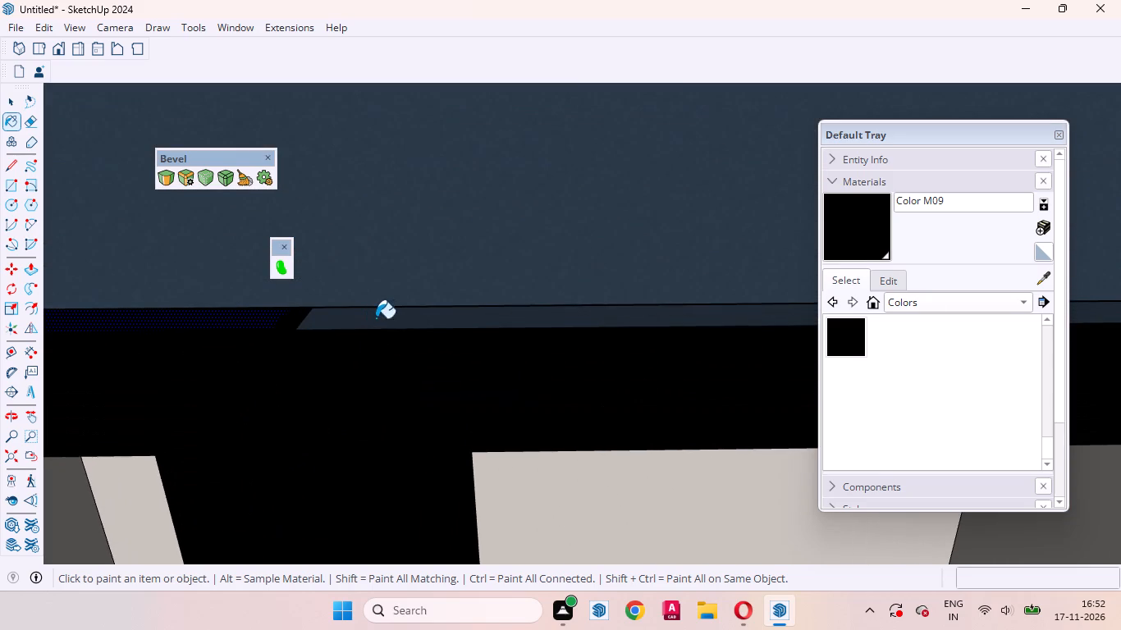
pyautogui.press('space')
pyautogui.scroll(-13, 430, 343)
pyautogui.scroll(1, 500, 340)
pyautogui.scroll(-9, 493, 340)
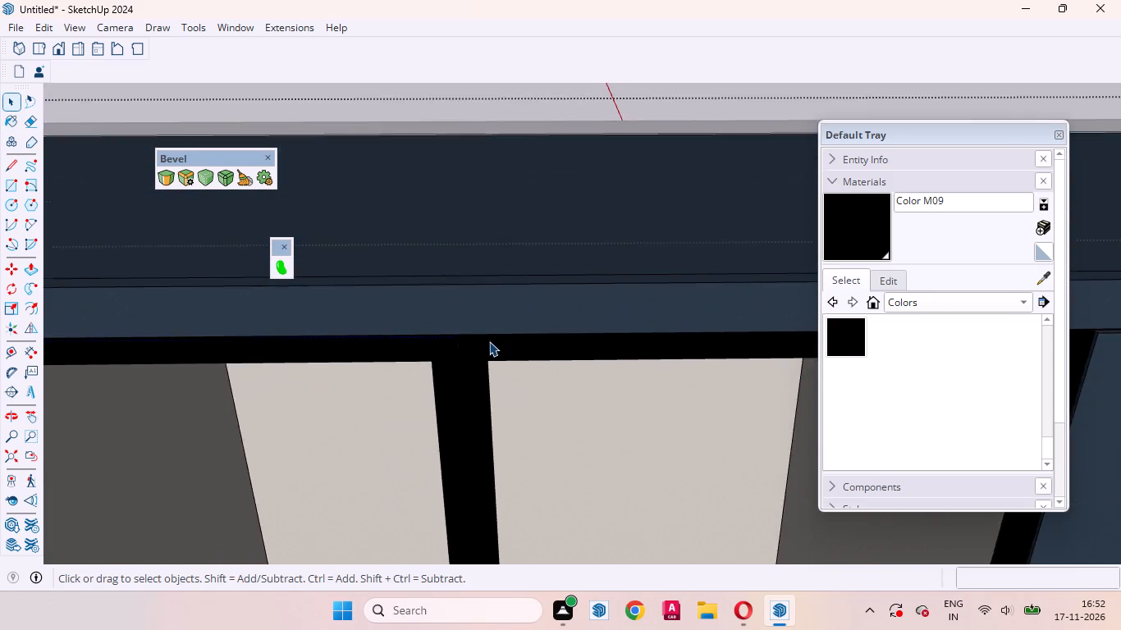
pyautogui.scroll(-12, 489, 341)
pyautogui.scroll(1, 485, 346)
pyautogui.scroll(-12, 485, 346)
pyautogui.click(550, 225)
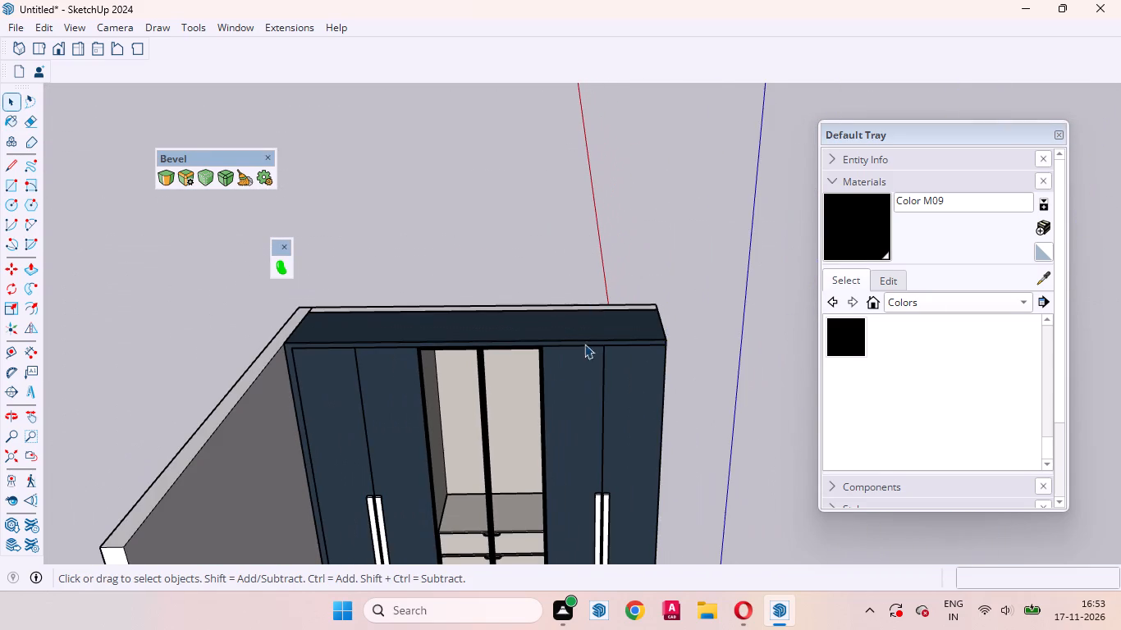
# Paint all four long vertical handles on the outer wardrobe doors with black Color M09.
pyautogui.scroll(-9, 527, 299)
pyautogui.scroll(2, 552, 430)
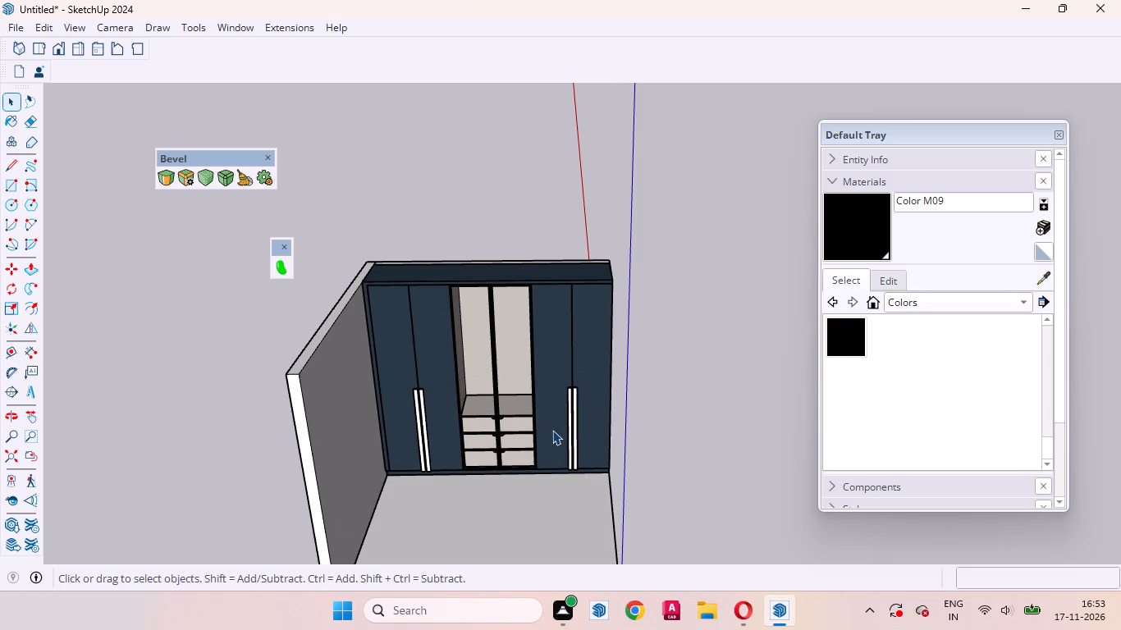
pyautogui.click(857, 330)
pyautogui.scroll(12, 513, 427)
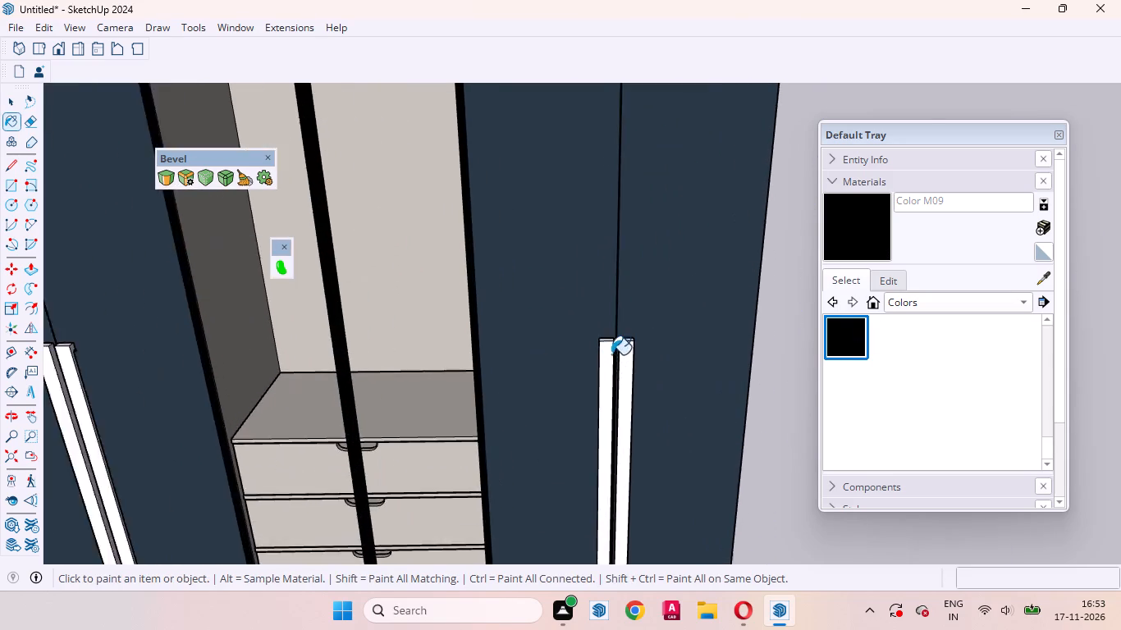
pyautogui.scroll(7, 611, 354)
pyautogui.click(636, 347)
pyautogui.click(593, 347)
pyautogui.scroll(-16, 681, 254)
pyautogui.scroll(9, 382, 323)
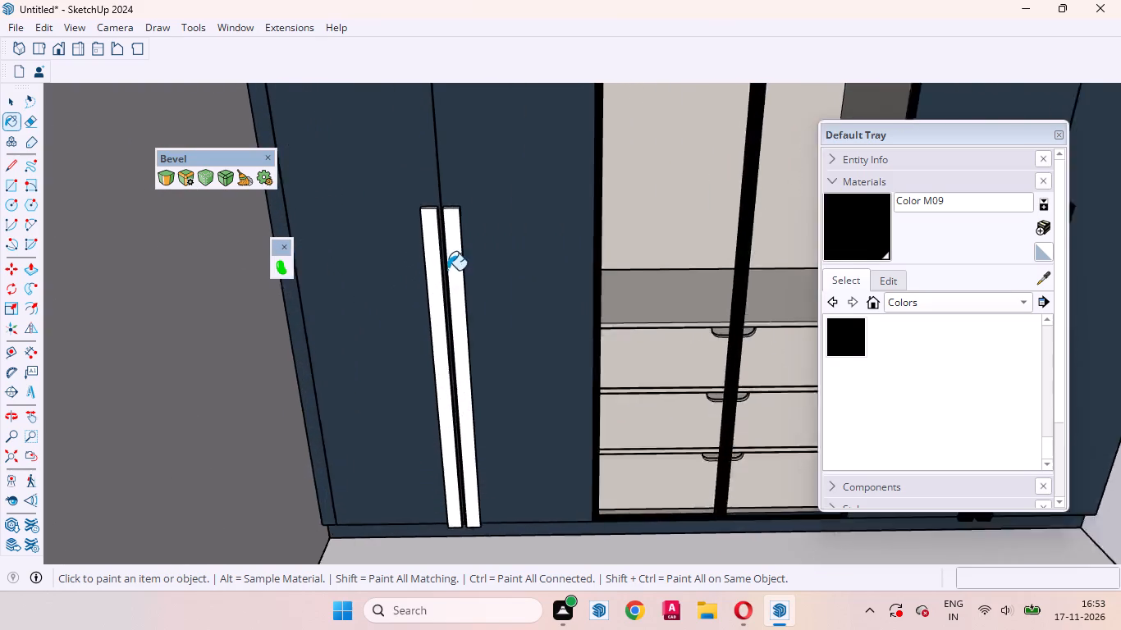
pyautogui.scroll(2, 447, 270)
pyautogui.click(455, 243)
pyautogui.click(428, 240)
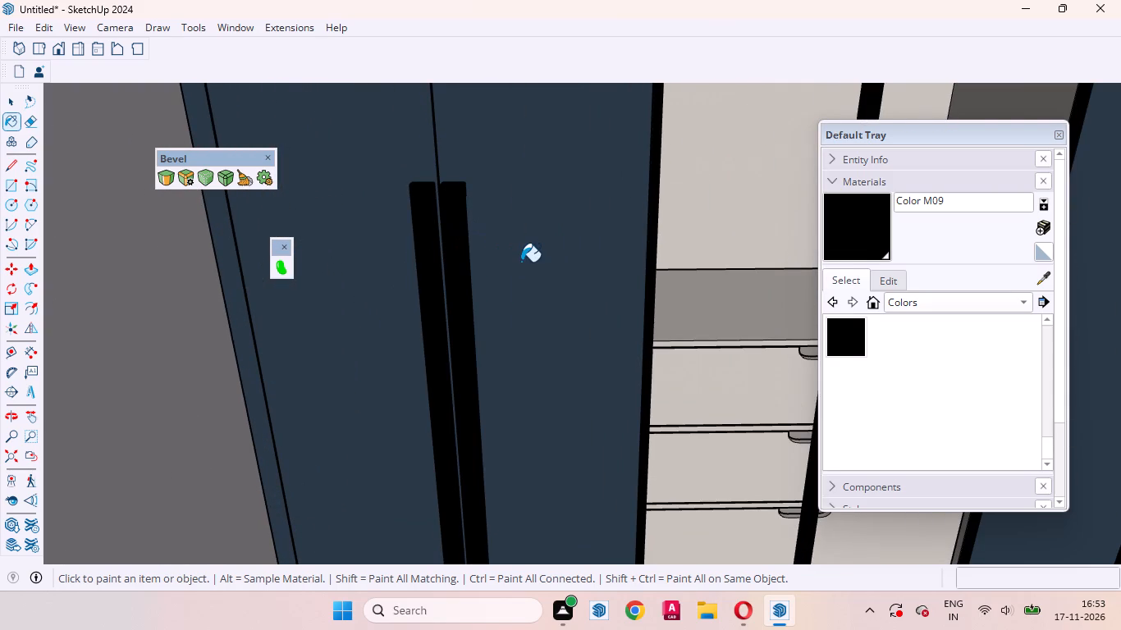
pyautogui.press('space')
# Examine the upper ends, sides and grip recesses of the left-hand pair of door handles.
pyautogui.scroll(8, 474, 175)
pyautogui.moveTo(462, 208); pyautogui.dragTo(161, 92, button='middle')
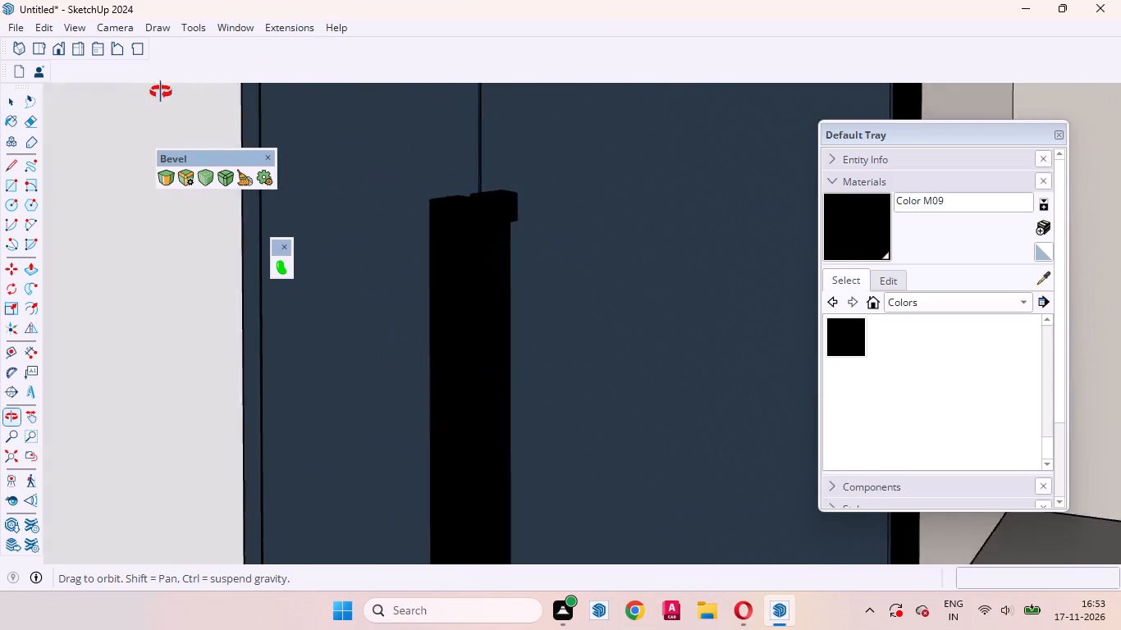
pyautogui.moveTo(161, 92); pyautogui.dragTo(39, 177, button='middle')
pyautogui.scroll(9, 698, 156)
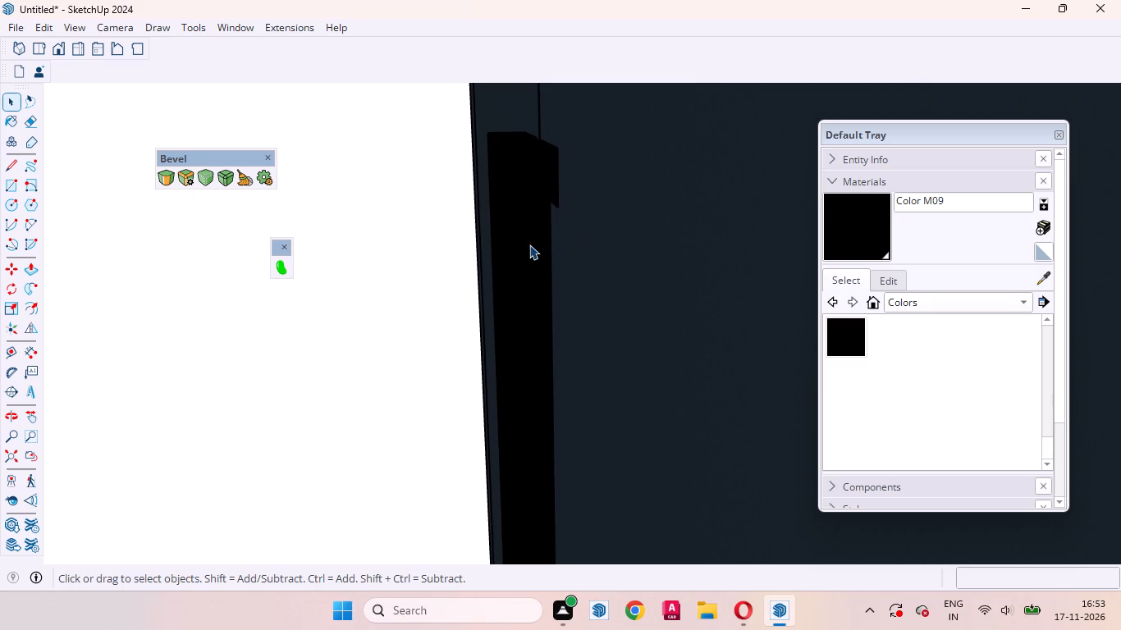
pyautogui.click(529, 244)
pyautogui.scroll(7, 547, 231)
pyautogui.moveTo(528, 218); pyautogui.dragTo(460, 124, button='middle')
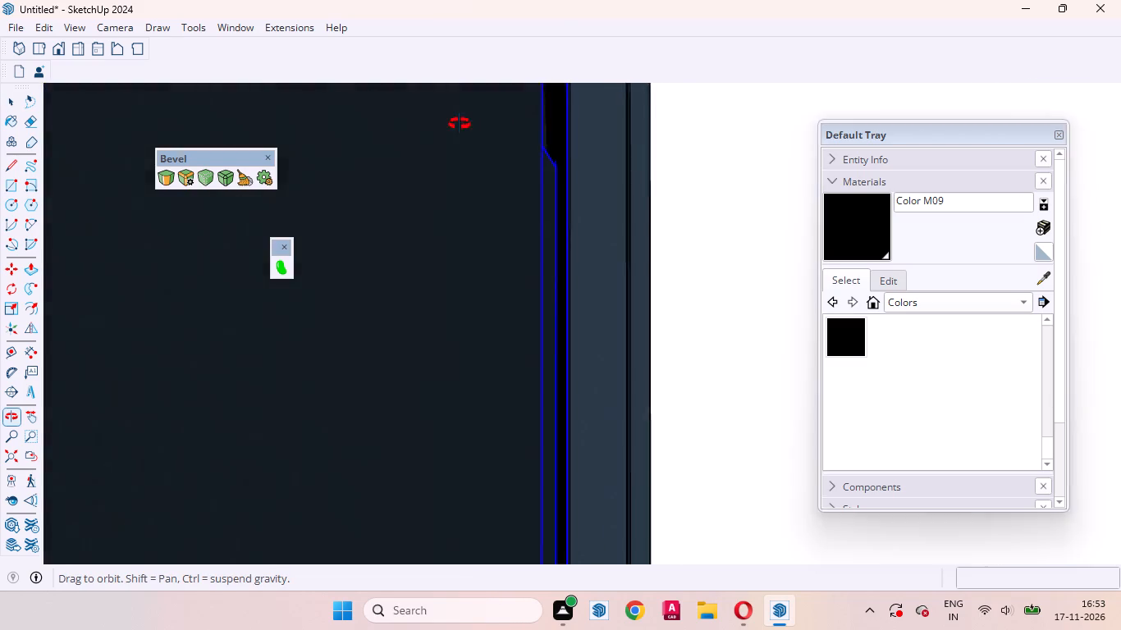
pyautogui.moveTo(460, 124); pyautogui.dragTo(867, 253, button='middle')
pyautogui.scroll(-11, 469, 240)
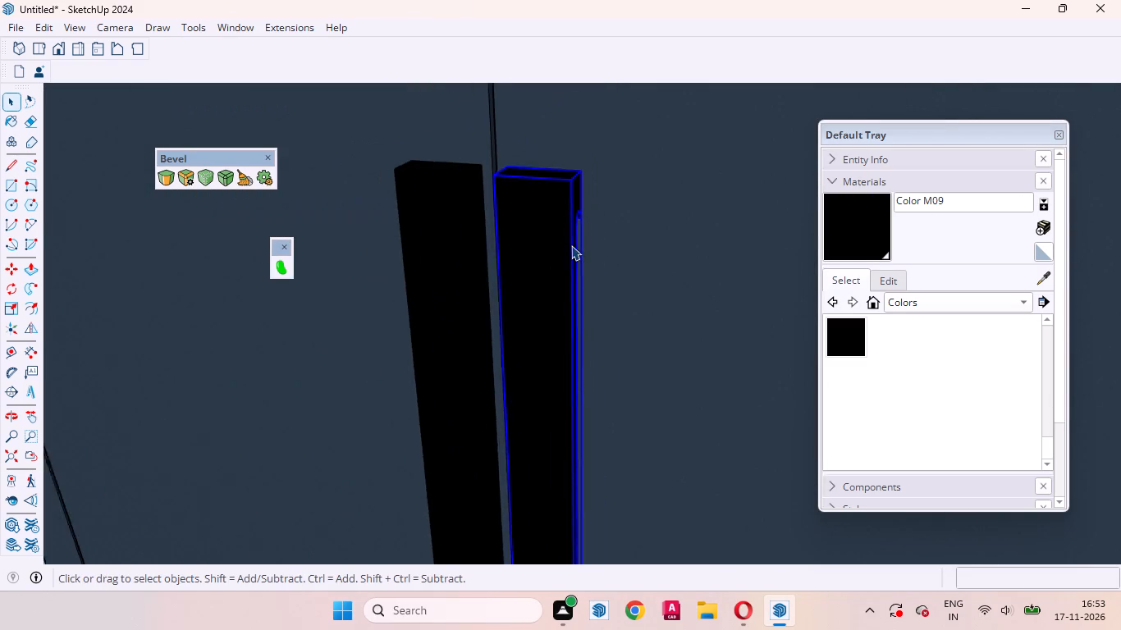
pyautogui.scroll(-1, 571, 245)
pyautogui.click(473, 244)
pyautogui.moveTo(449, 250); pyautogui.dragTo(848, 249, button='middle')
pyautogui.scroll(5, 450, 301)
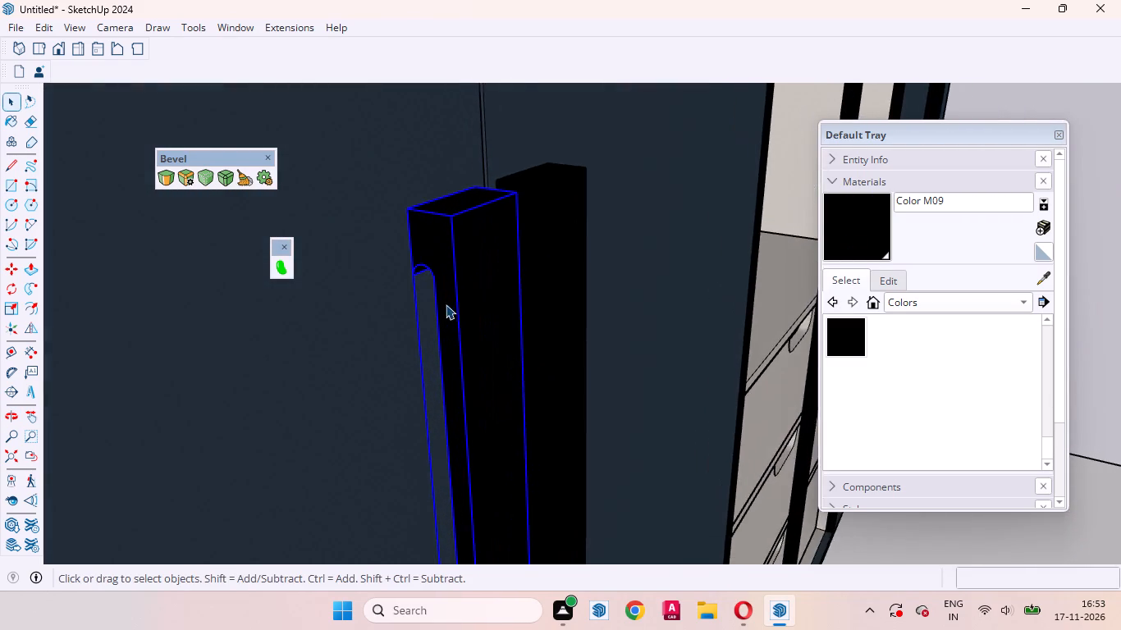
pyautogui.scroll(3, 446, 304)
pyautogui.moveTo(405, 315); pyautogui.dragTo(283, 322, button='middle')
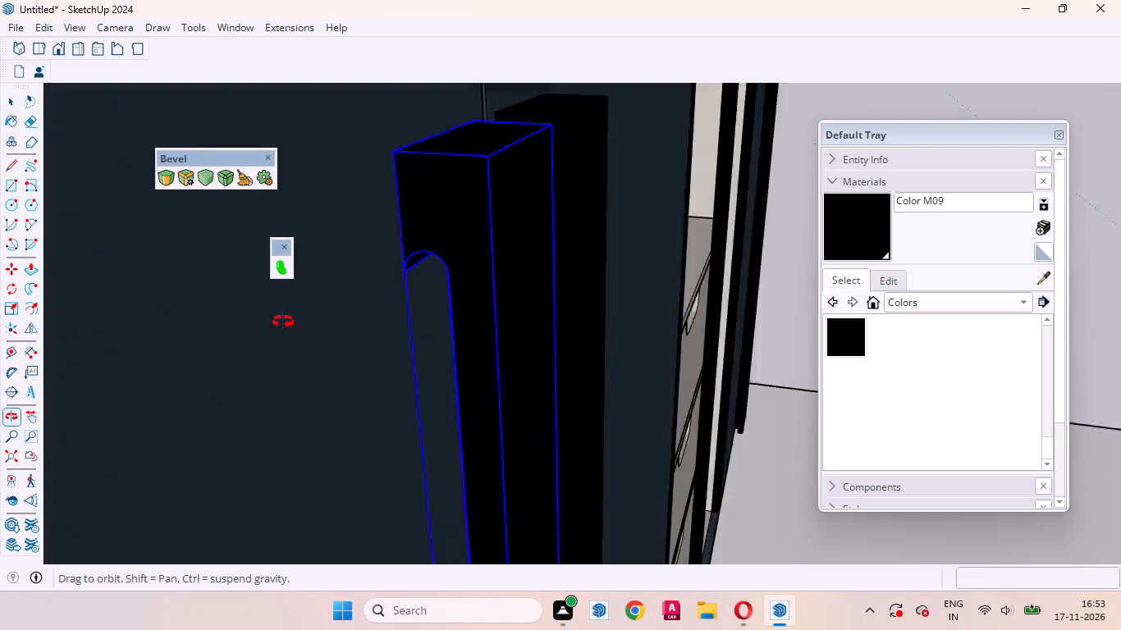
pyautogui.moveTo(283, 322); pyautogui.dragTo(243, 322, button='middle')
pyautogui.scroll(-20, 404, 317)
pyautogui.scroll(-9, 404, 317)
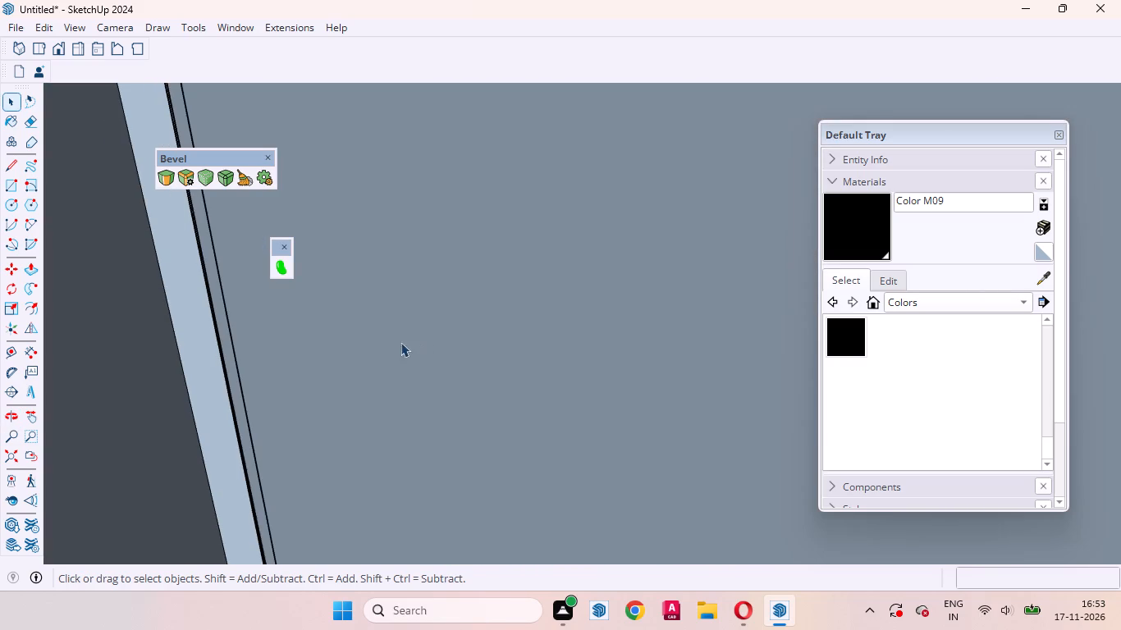
pyautogui.click(35, 455)
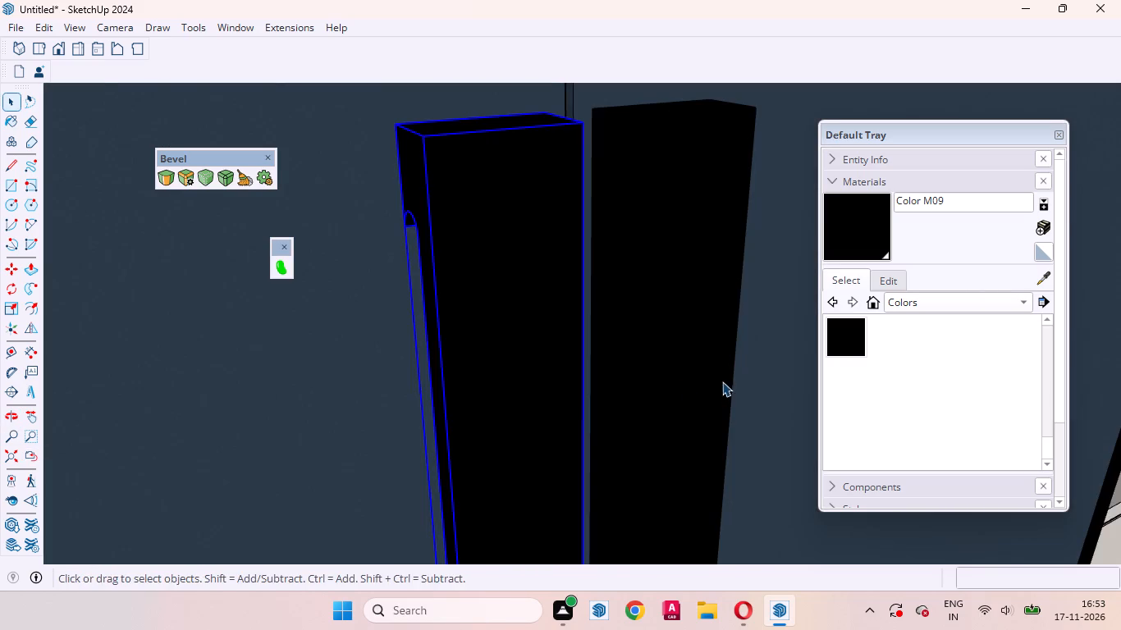
pyautogui.moveTo(714, 384); pyautogui.dragTo(542, 414, button='middle')
pyautogui.scroll(-20, 528, 404)
pyautogui.scroll(-5, 528, 404)
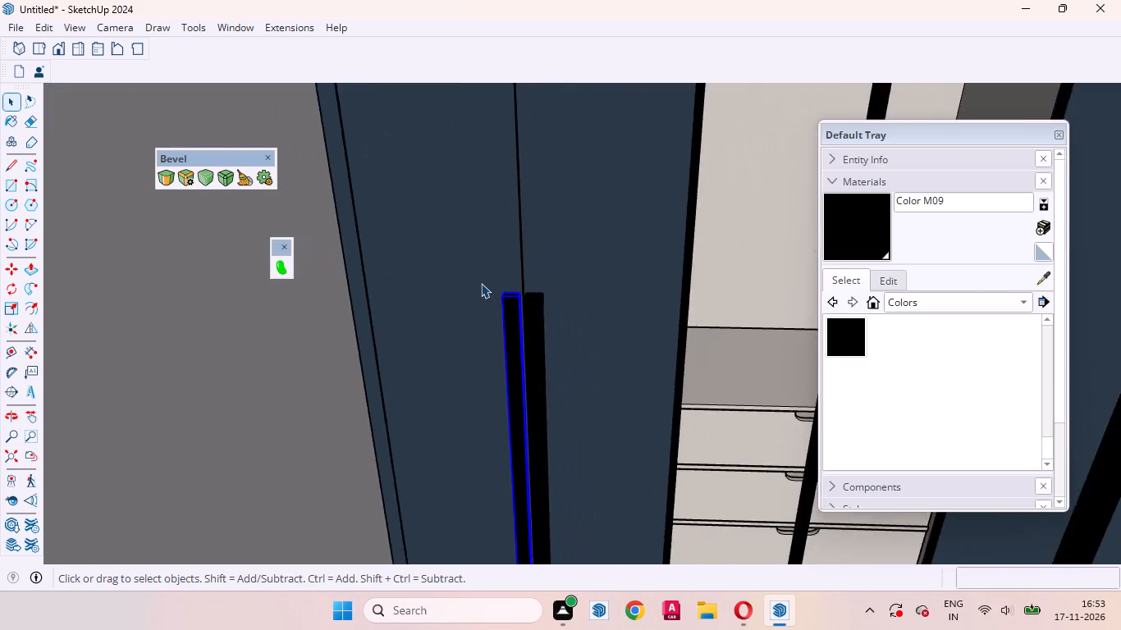
pyautogui.scroll(-14, 481, 283)
pyautogui.click(696, 288)
# Examine the lower ends of the left-hand door handles and the overall look of the wardrobe.
pyautogui.scroll(4, 543, 350)
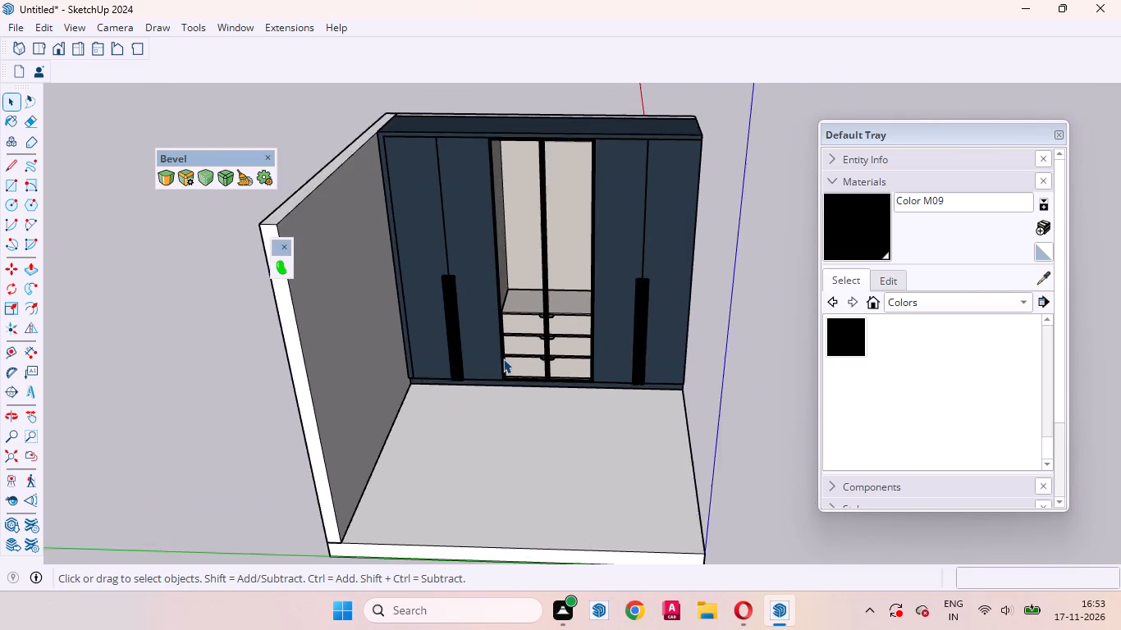
pyautogui.scroll(9, 503, 358)
pyautogui.moveTo(408, 421); pyautogui.dragTo(442, 315, button='middle')
pyautogui.scroll(6, 424, 355)
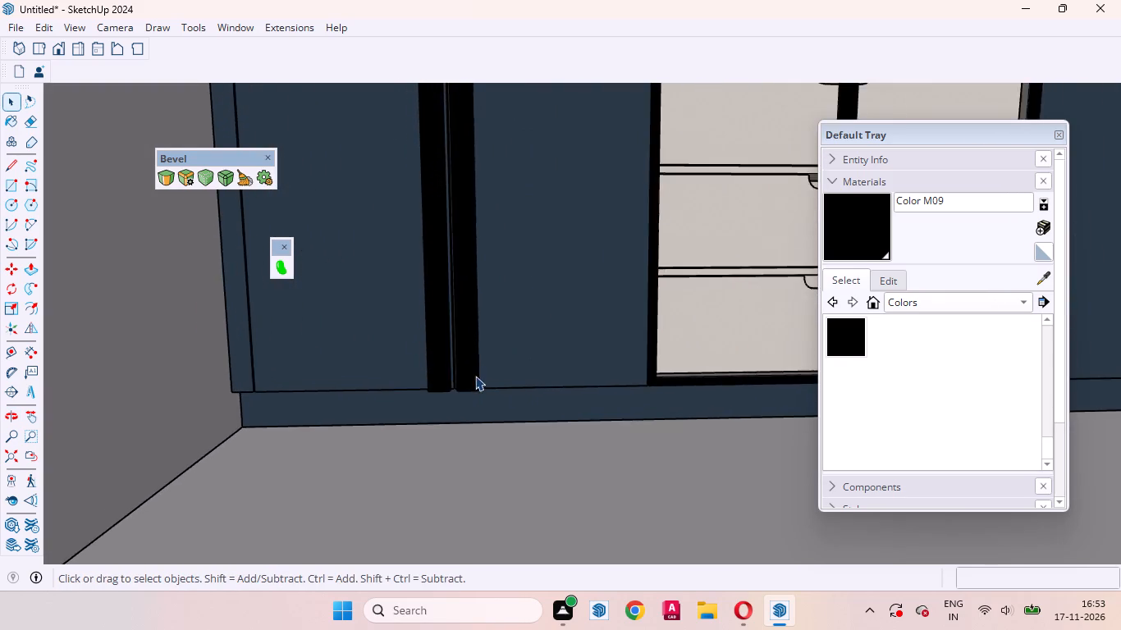
pyautogui.scroll(10, 475, 376)
pyautogui.moveTo(404, 409); pyautogui.dragTo(139, 236, button='middle')
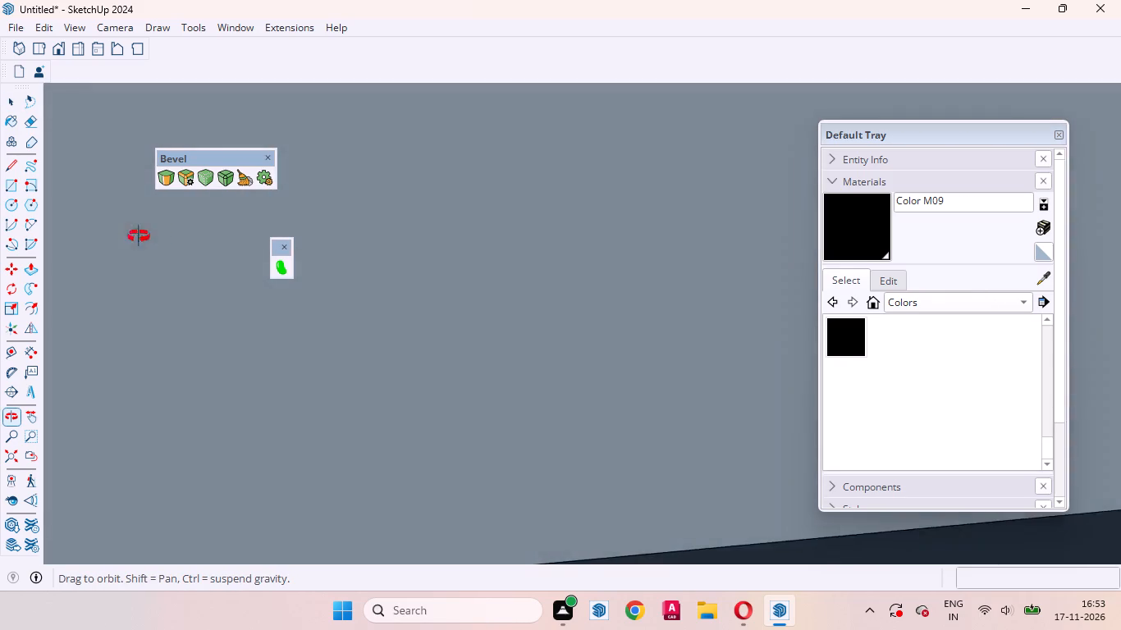
pyautogui.moveTo(139, 236); pyautogui.dragTo(514, 467, button='middle')
pyautogui.scroll(1, 427, 386)
pyautogui.scroll(-2, 405, 380)
pyautogui.scroll(1, 397, 381)
pyautogui.scroll(-10, 391, 381)
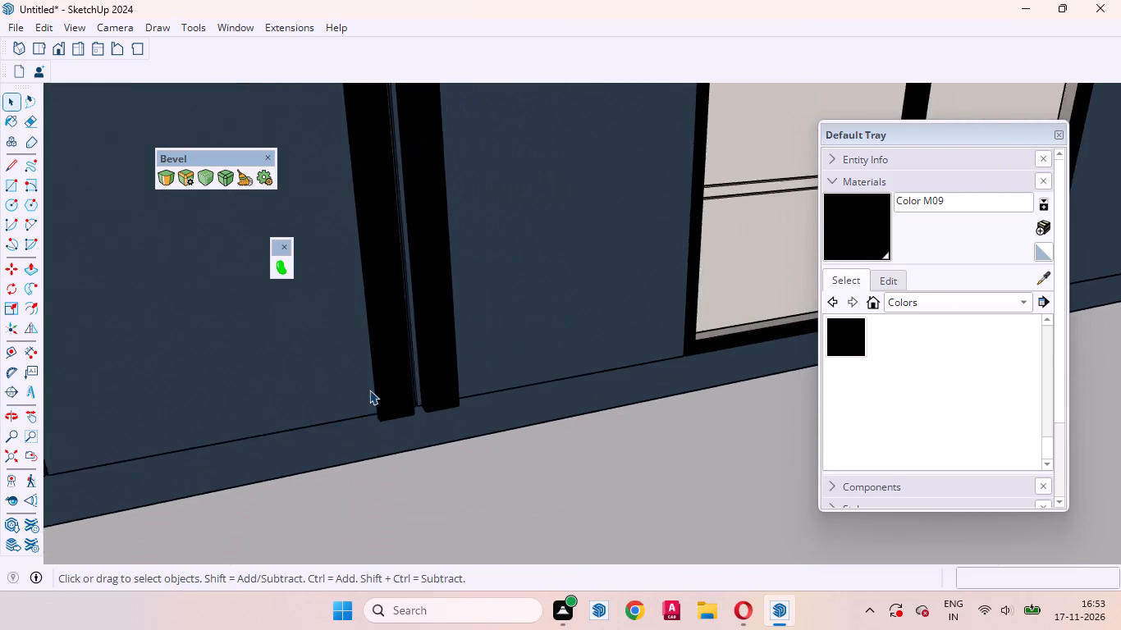
pyautogui.scroll(-20, 369, 390)
pyautogui.scroll(-4, 369, 390)
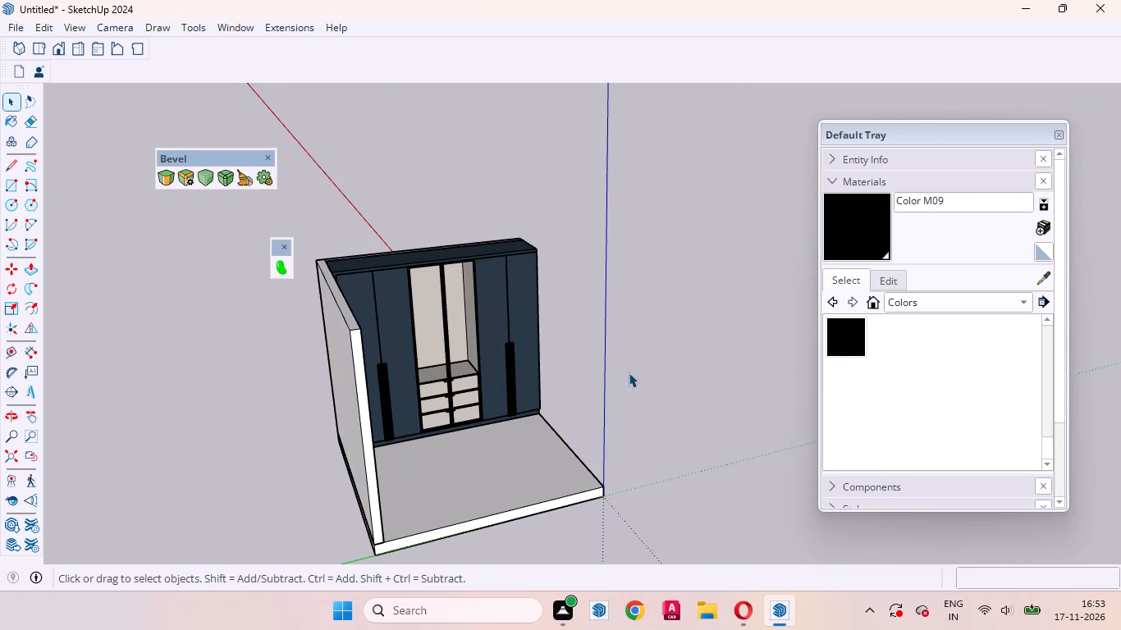
pyautogui.click(630, 372)
pyautogui.scroll(3, 455, 409)
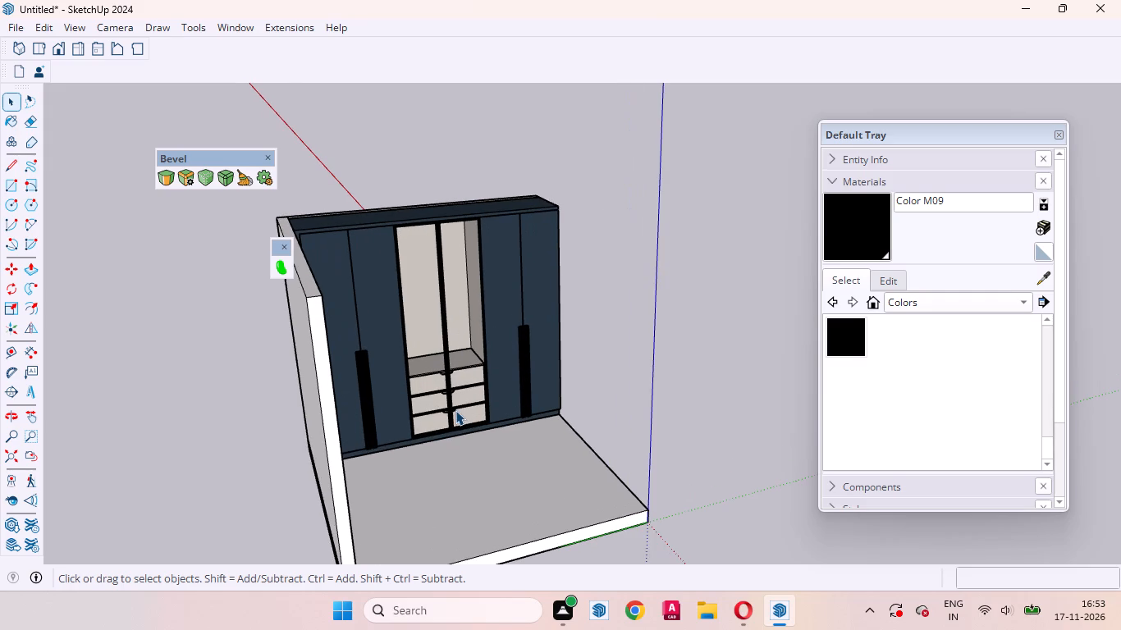
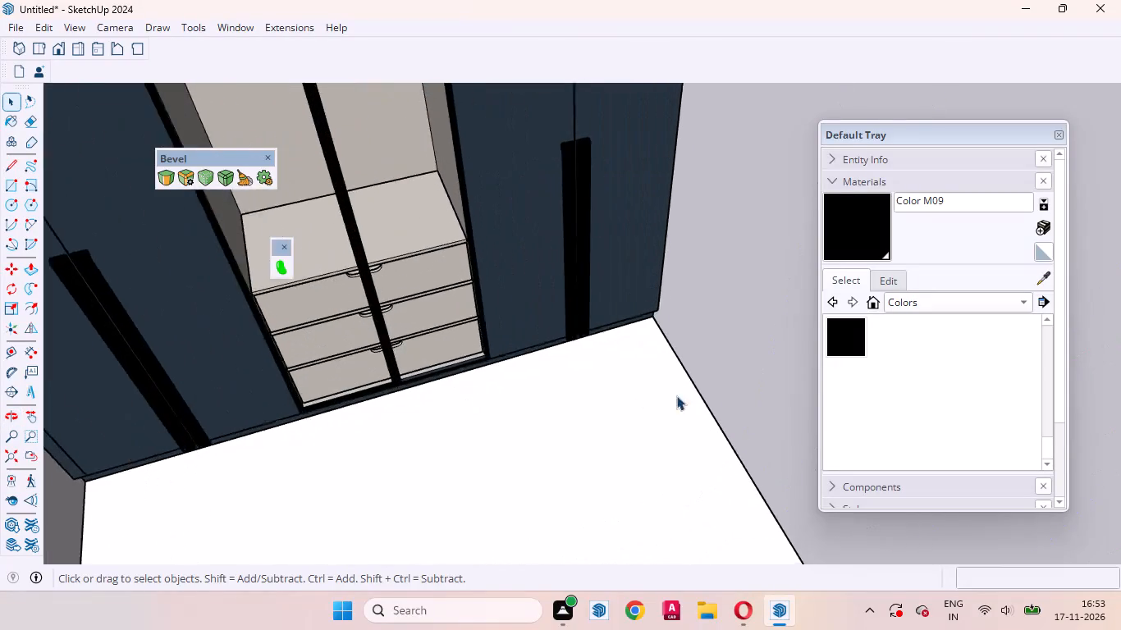
# Paint the inner bottom face of the central door frame, below the right-hand drawers, with black Color M09.
pyautogui.scroll(-1, 813, 411)
pyautogui.scroll(1, 822, 416)
pyautogui.scroll(-2, 826, 417)
pyautogui.scroll(12, 373, 391)
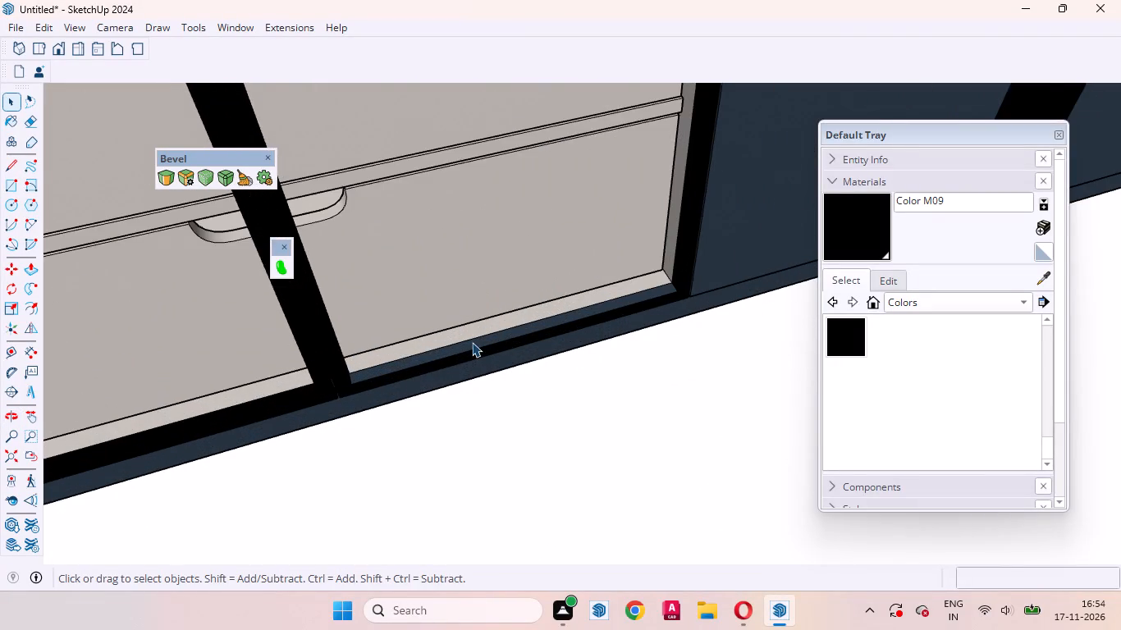
pyautogui.scroll(6, 468, 342)
pyautogui.click(560, 331)
pyautogui.doubleClick(542, 331)
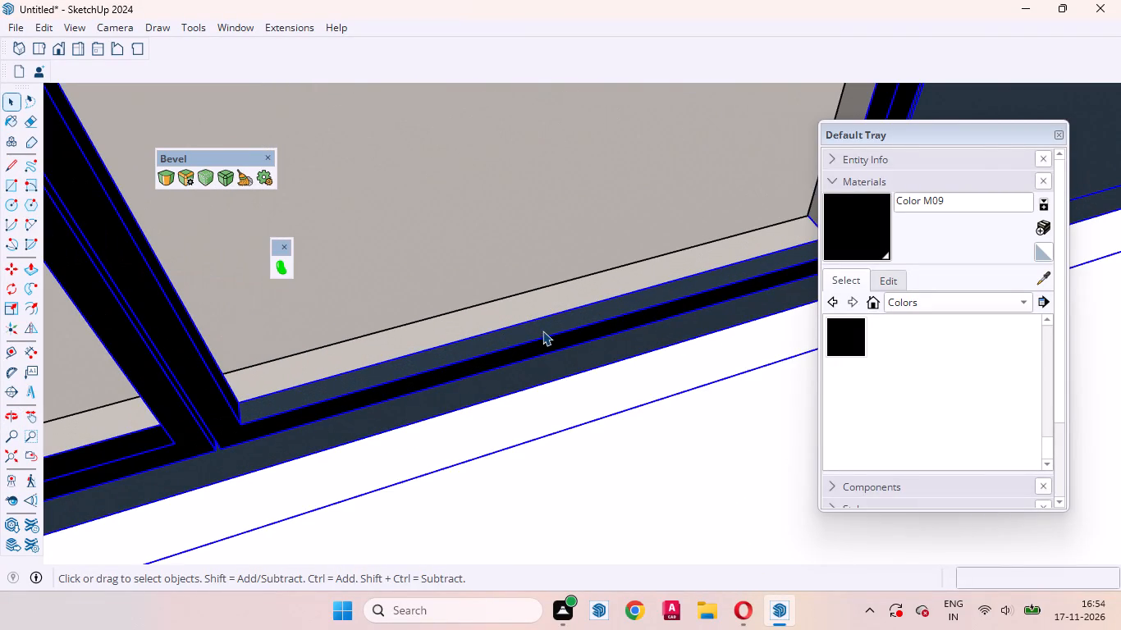
pyautogui.click(482, 340)
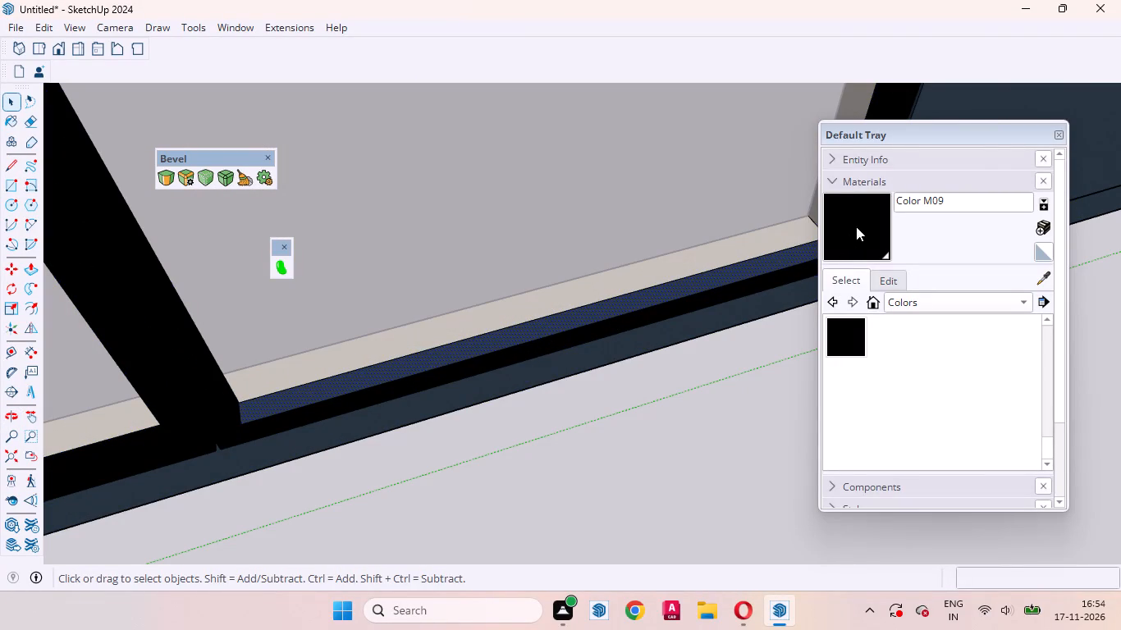
pyautogui.click(856, 226)
pyautogui.click(460, 349)
pyautogui.press('space')
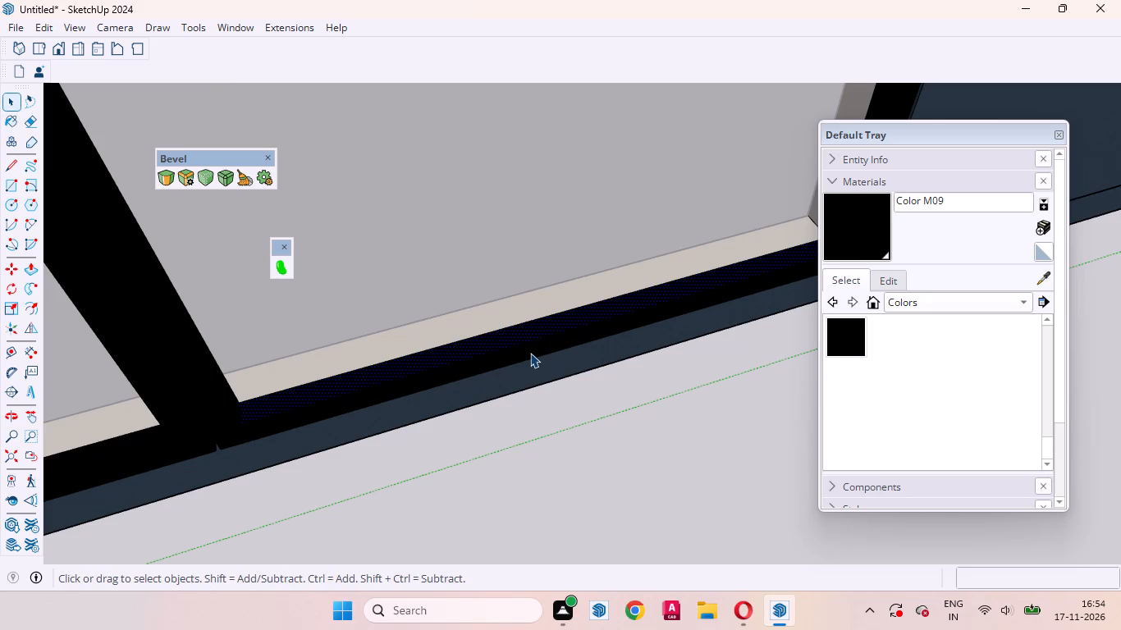
pyautogui.scroll(-20, 512, 363)
pyautogui.scroll(-5, 512, 363)
pyautogui.click(690, 300)
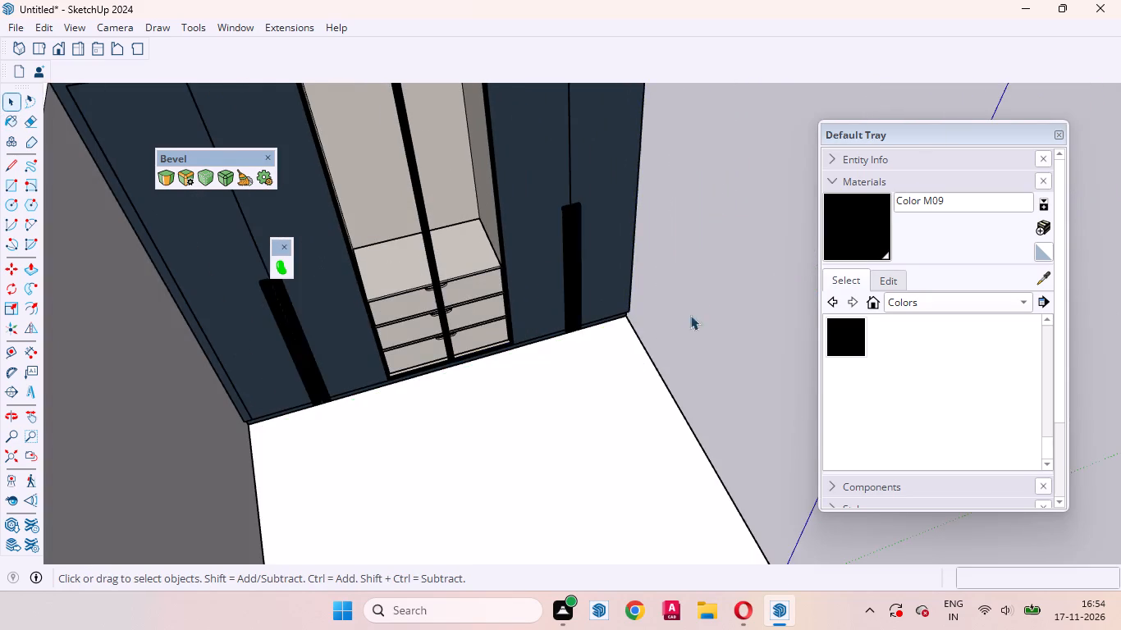
# Draw a vertical rectangle about 1' 5 3/8" by 8' 5" filling the right-hand opening of the central door frame, starting at its inner top corner.
pyautogui.scroll(-5, 523, 435)
pyautogui.moveTo(492, 400); pyautogui.dragTo(591, 221, button='middle')
pyautogui.scroll(2, 506, 154)
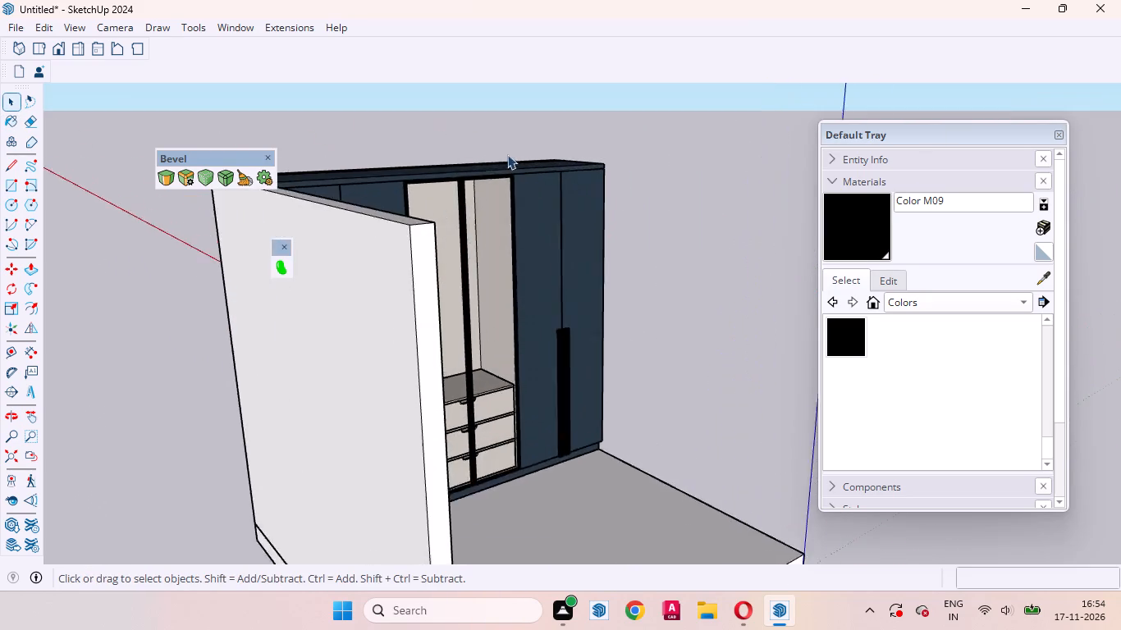
pyautogui.scroll(20, 507, 154)
pyautogui.scroll(5, 507, 154)
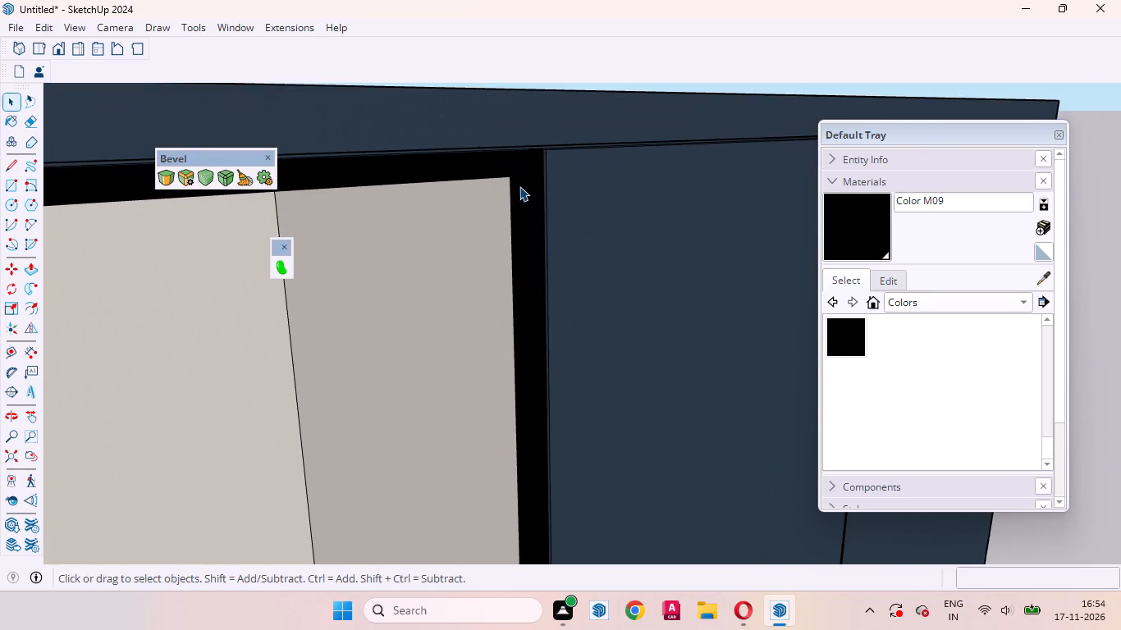
pyautogui.click(519, 186)
pyautogui.moveTo(511, 195); pyautogui.dragTo(576, 160, button='middle')
pyautogui.click(655, 108)
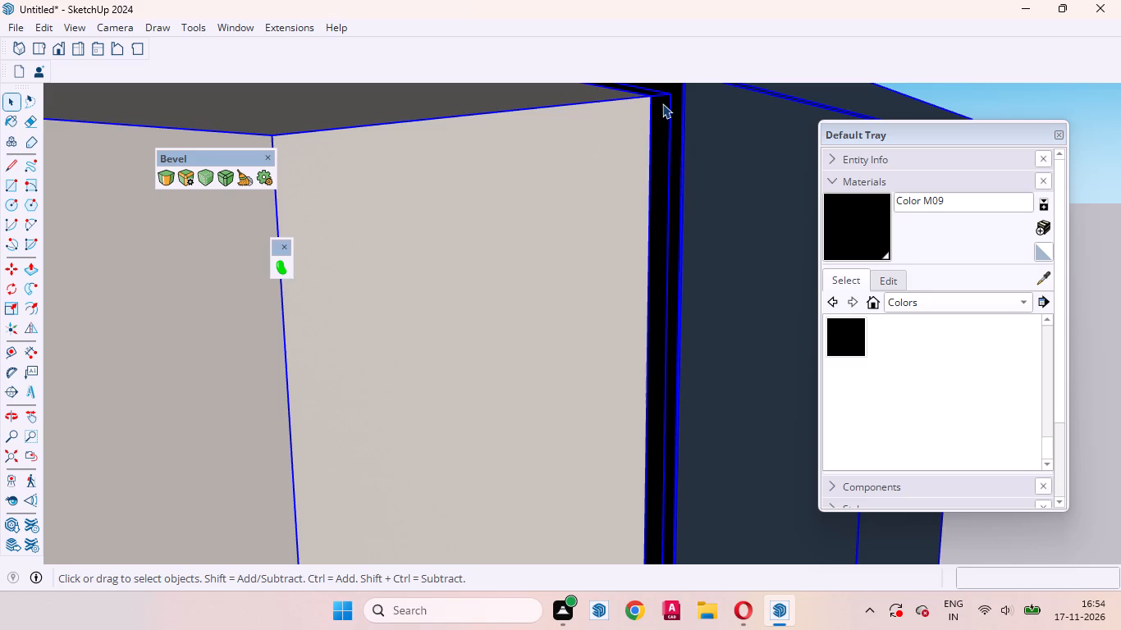
pyautogui.scroll(4, 652, 120)
pyautogui.scroll(-4, 666, 251)
pyautogui.scroll(6, 661, 124)
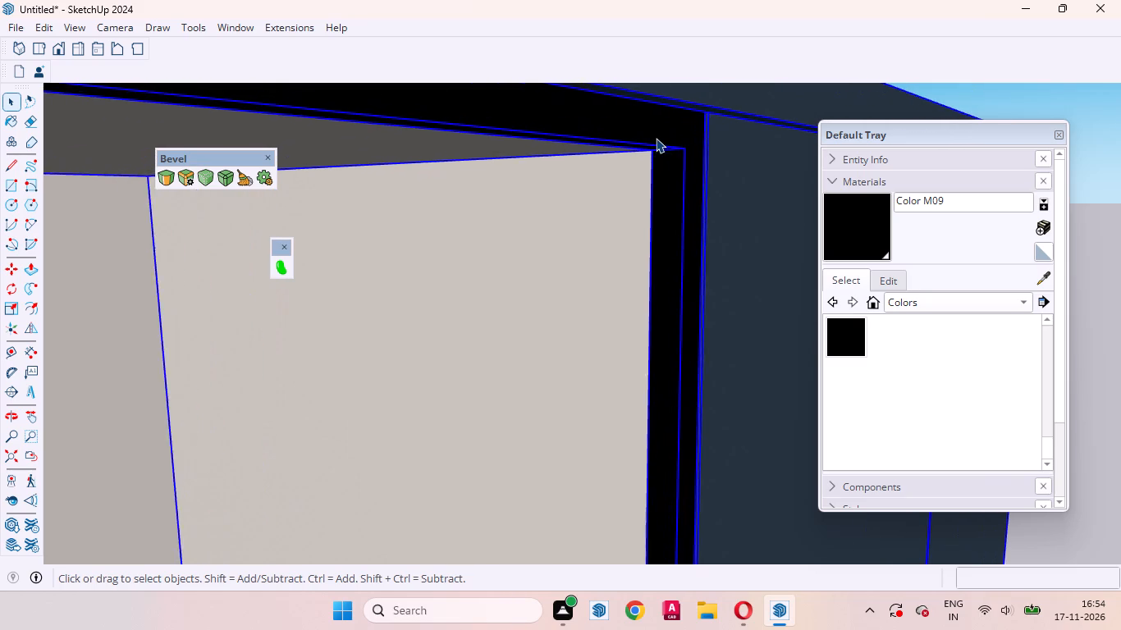
pyautogui.moveTo(657, 148); pyautogui.dragTo(710, 103, button='middle')
pyautogui.doubleClick(666, 171)
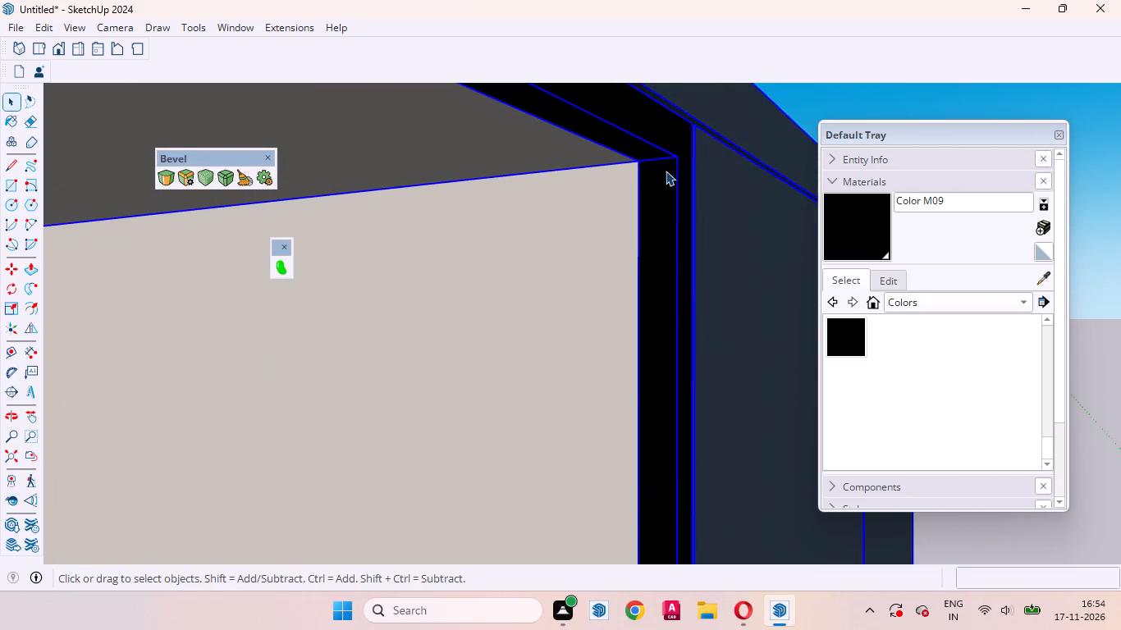
pyautogui.click(660, 179)
pyautogui.press('r')
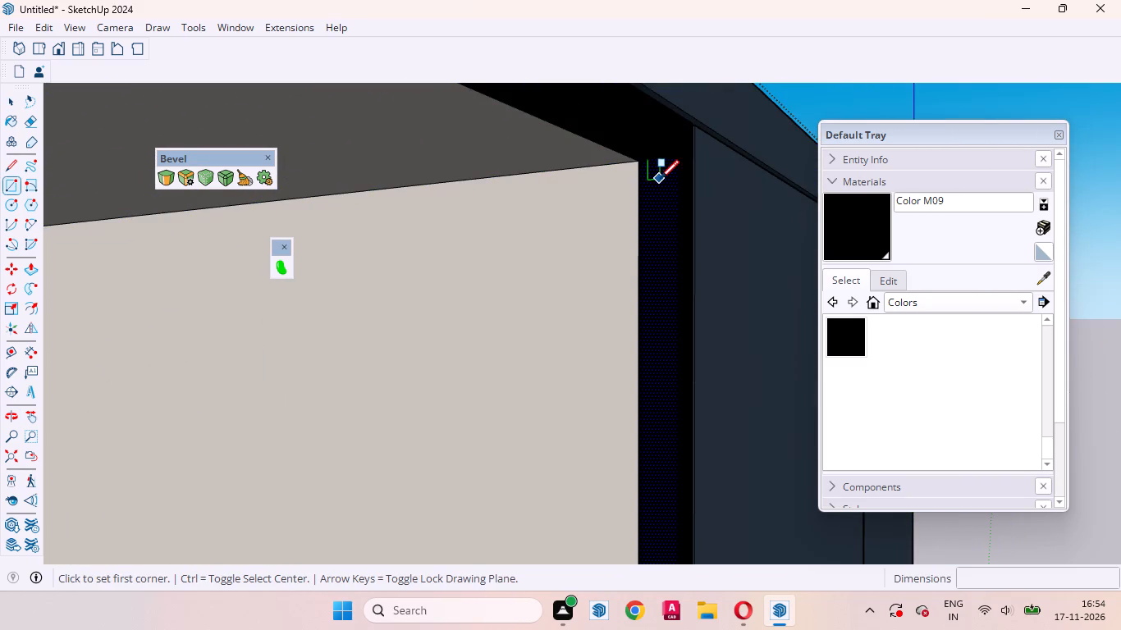
pyautogui.click(654, 158)
pyautogui.moveTo(643, 262); pyautogui.dragTo(612, 278, button='middle')
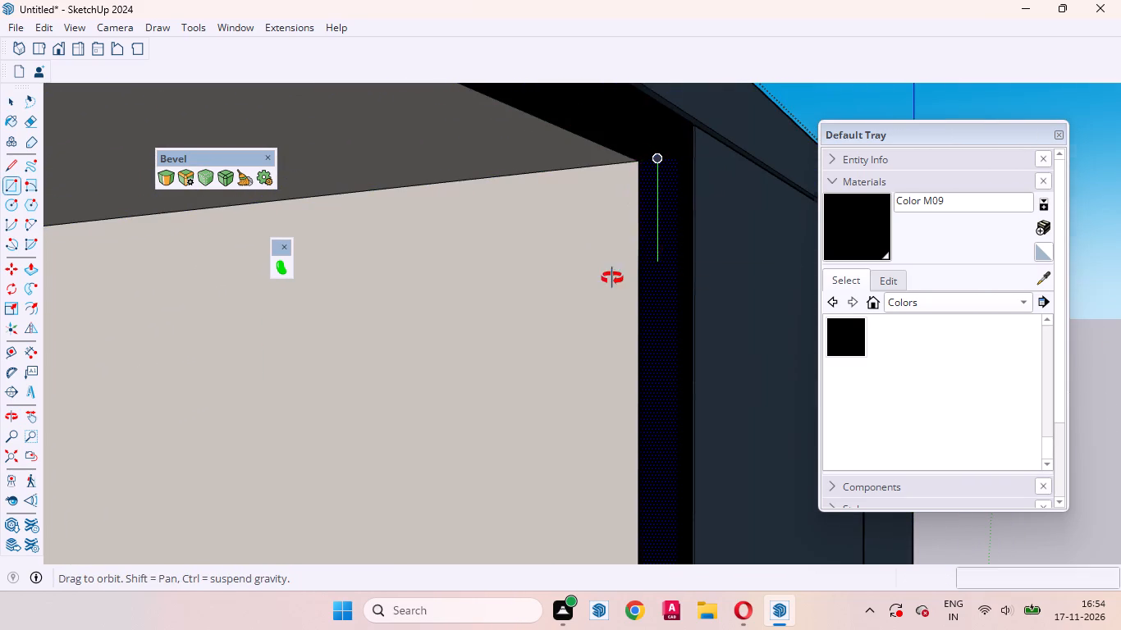
pyautogui.moveTo(612, 278); pyautogui.dragTo(410, 323, button='middle')
pyautogui.scroll(-20, 540, 276)
pyautogui.scroll(1, 543, 199)
pyautogui.scroll(-4, 543, 199)
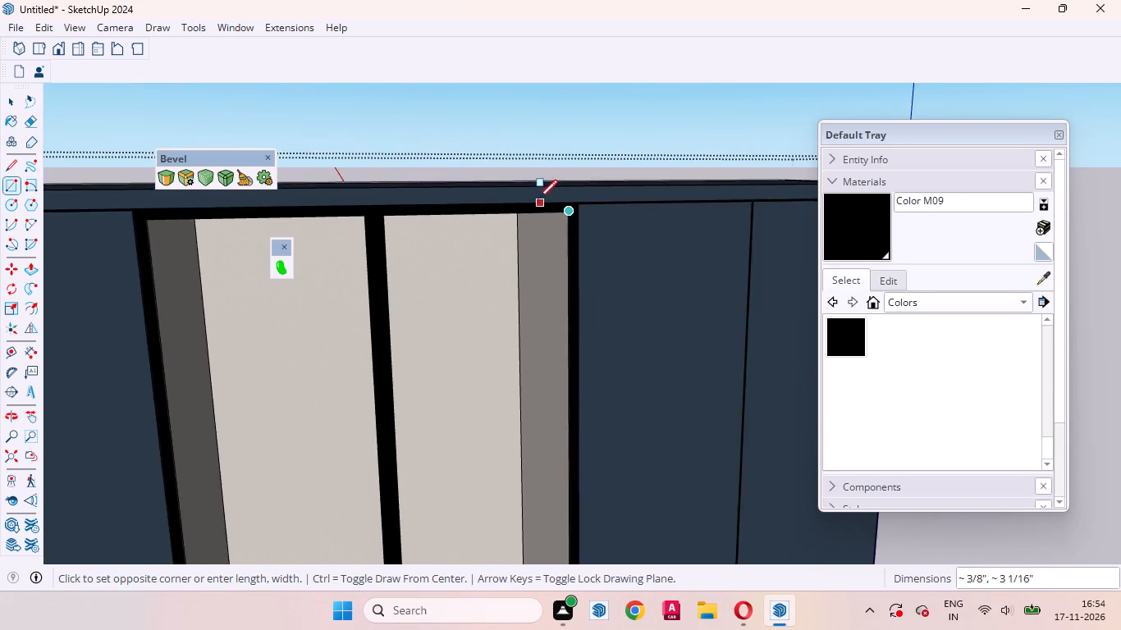
pyautogui.scroll(-16, 538, 199)
pyautogui.scroll(11, 528, 395)
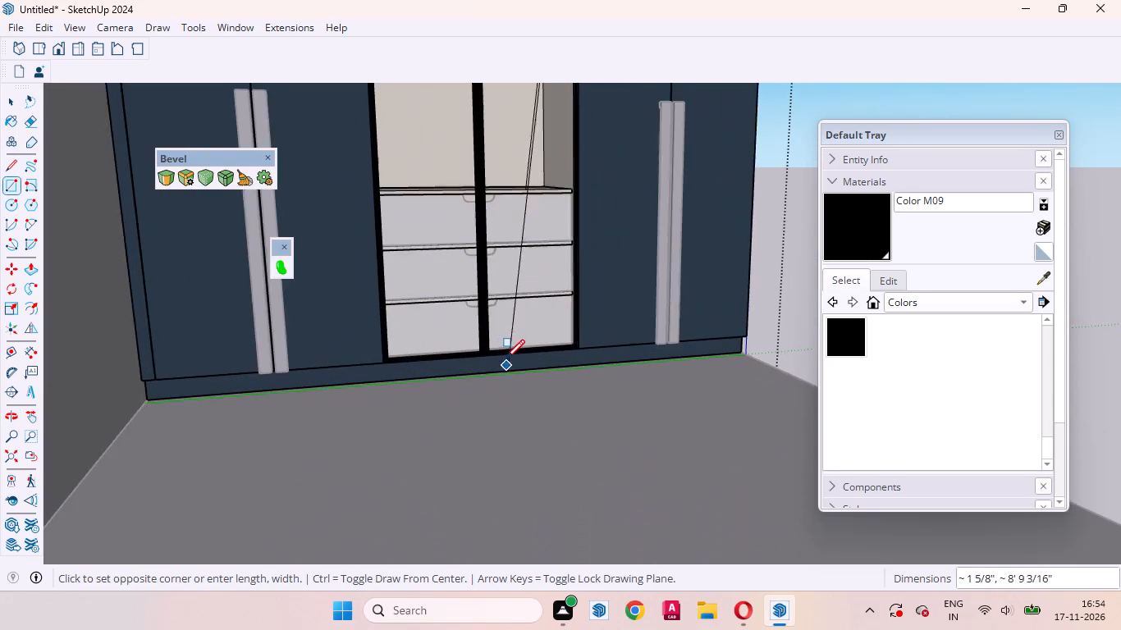
pyautogui.scroll(4, 506, 358)
pyautogui.press('Left')
pyautogui.scroll(4, 493, 350)
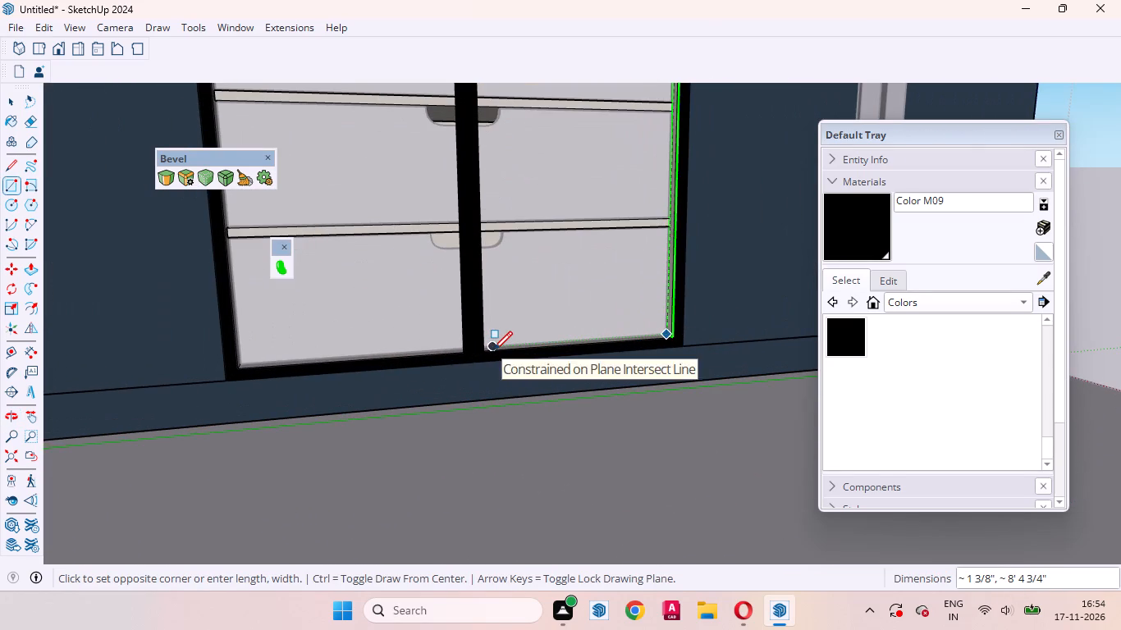
pyautogui.press('Right')
pyautogui.scroll(4, 493, 350)
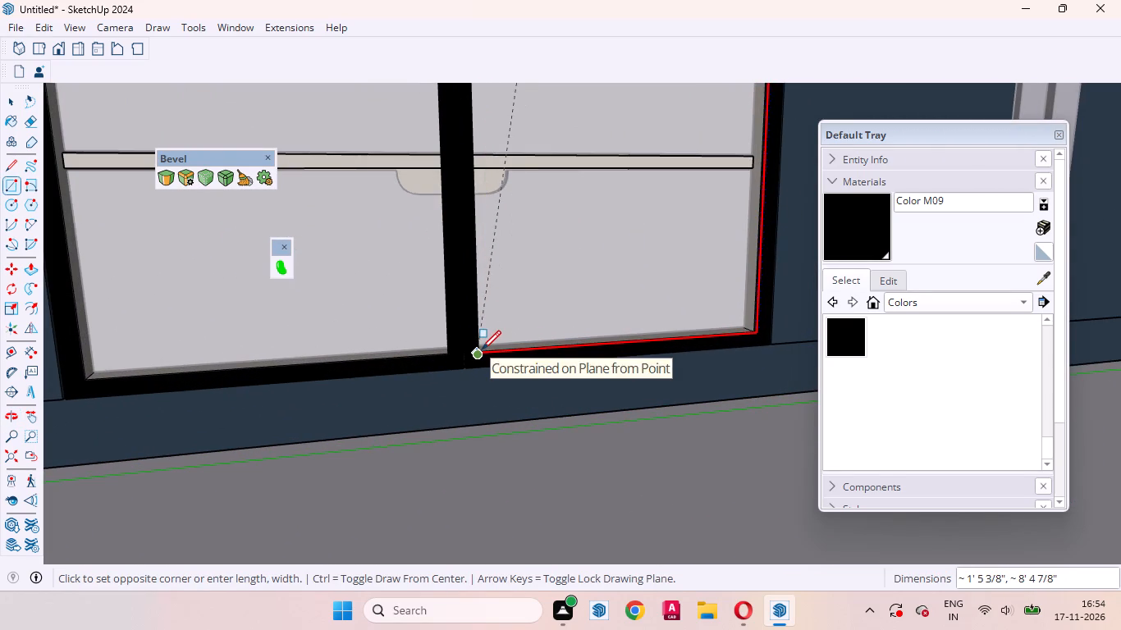
pyautogui.click(482, 349)
pyautogui.press('space')
pyautogui.scroll(-8, 571, 448)
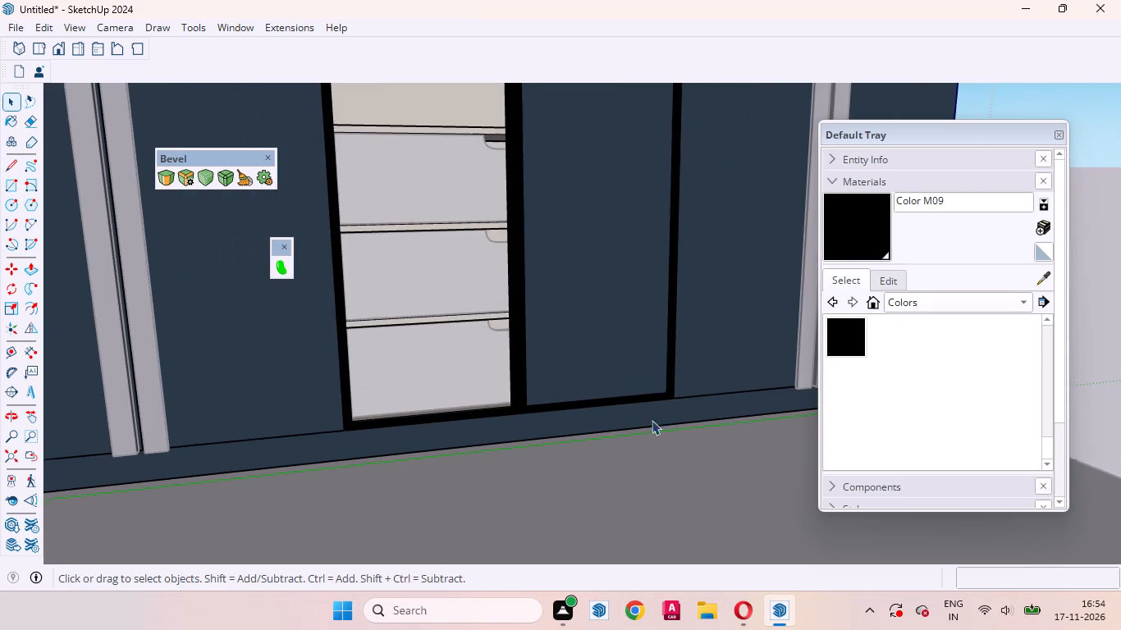
# Paint the new right-hand door panel with Translucent Glass Gray from the Glass and Mirrors collection.
pyautogui.click(1018, 302)
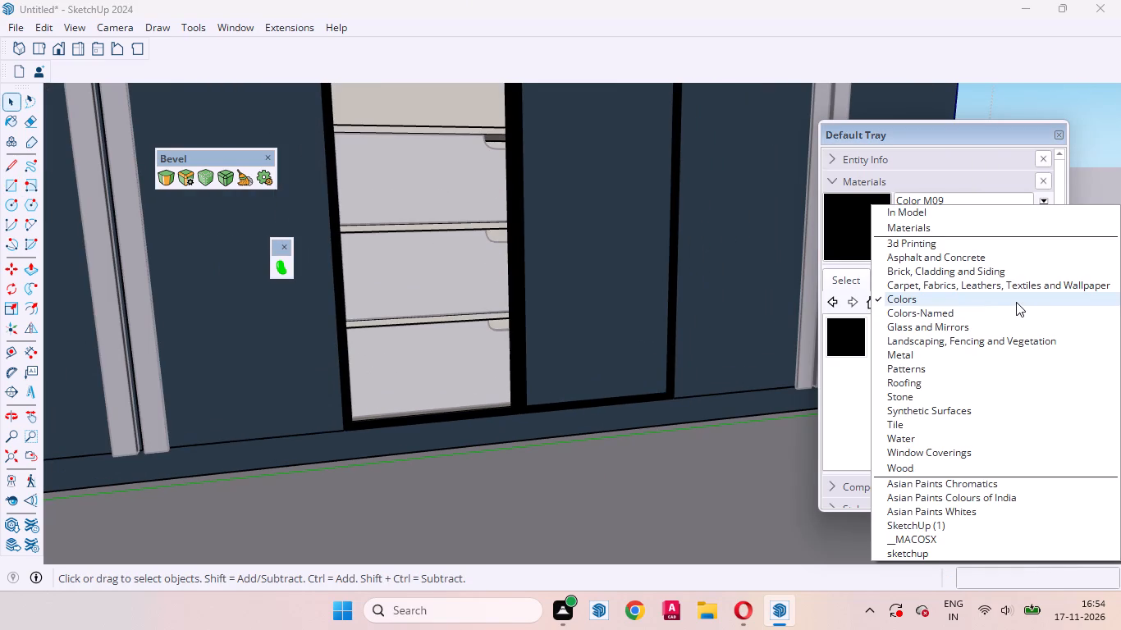
pyautogui.click(923, 327)
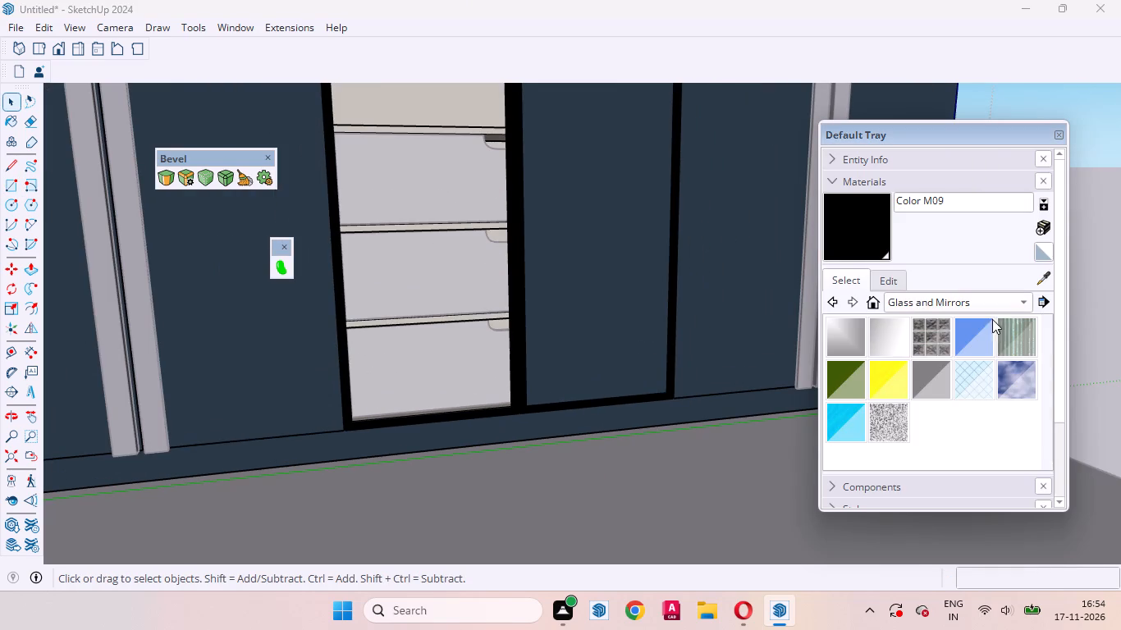
pyautogui.click(929, 385)
pyautogui.click(629, 276)
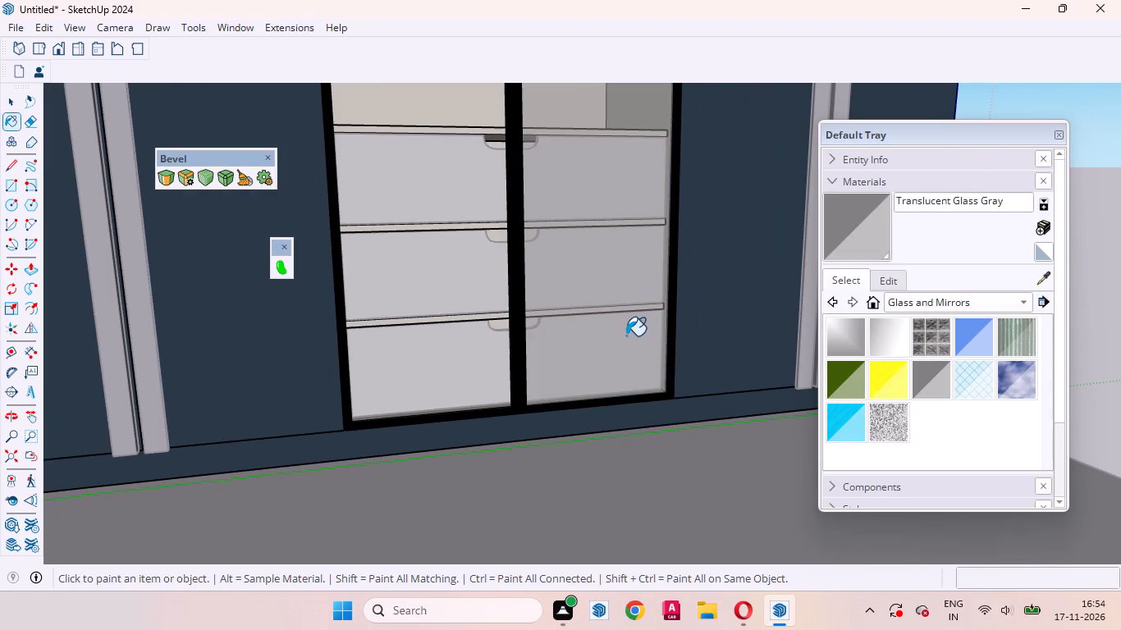
pyautogui.press('space')
pyautogui.scroll(-20, 574, 468)
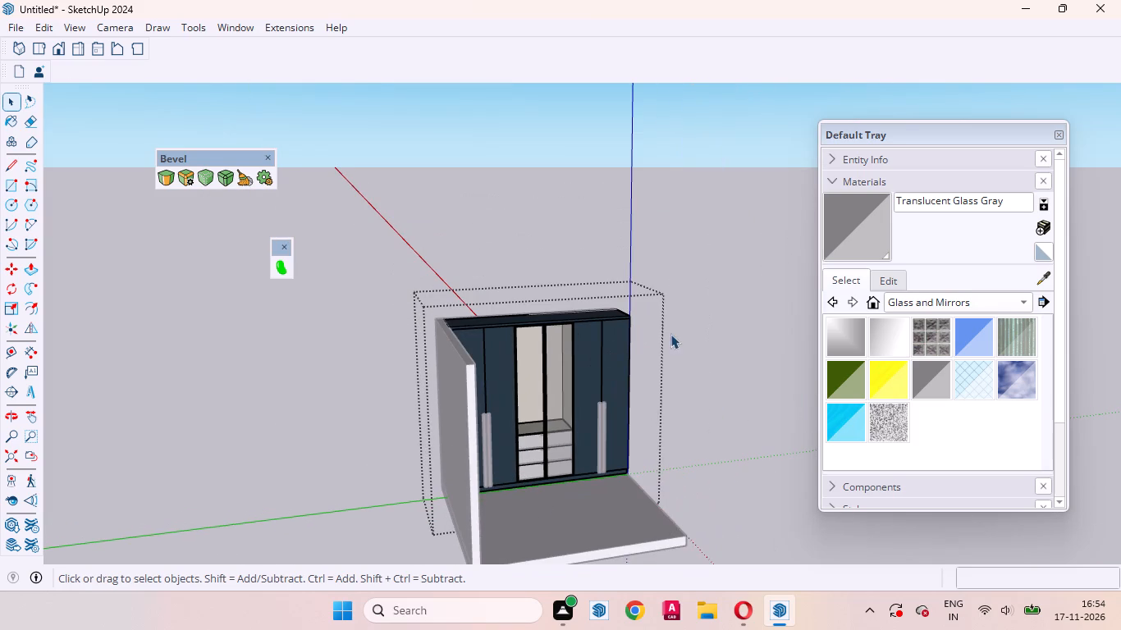
pyautogui.click(745, 450)
# Draw a vertical rectangle about 1' 5 3/8" by 8' 4 1/4" filling the left-hand opening of the central door frame.
pyautogui.scroll(2, 501, 345)
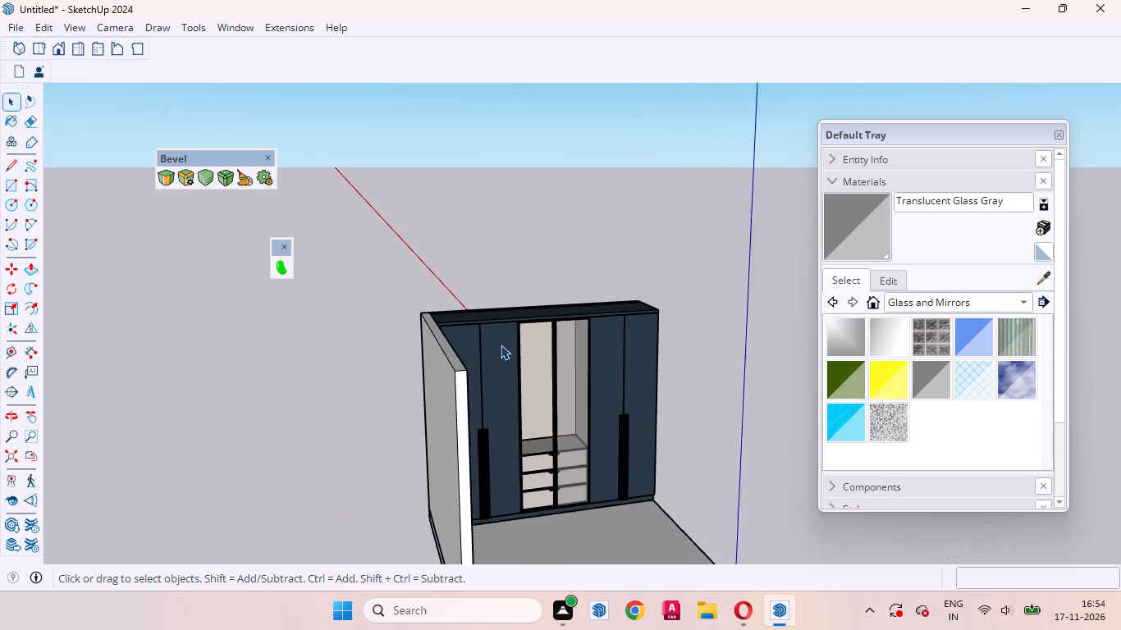
pyautogui.scroll(2, 501, 345)
pyautogui.moveTo(582, 497); pyautogui.dragTo(304, 390, button='middle')
pyautogui.scroll(8, 478, 290)
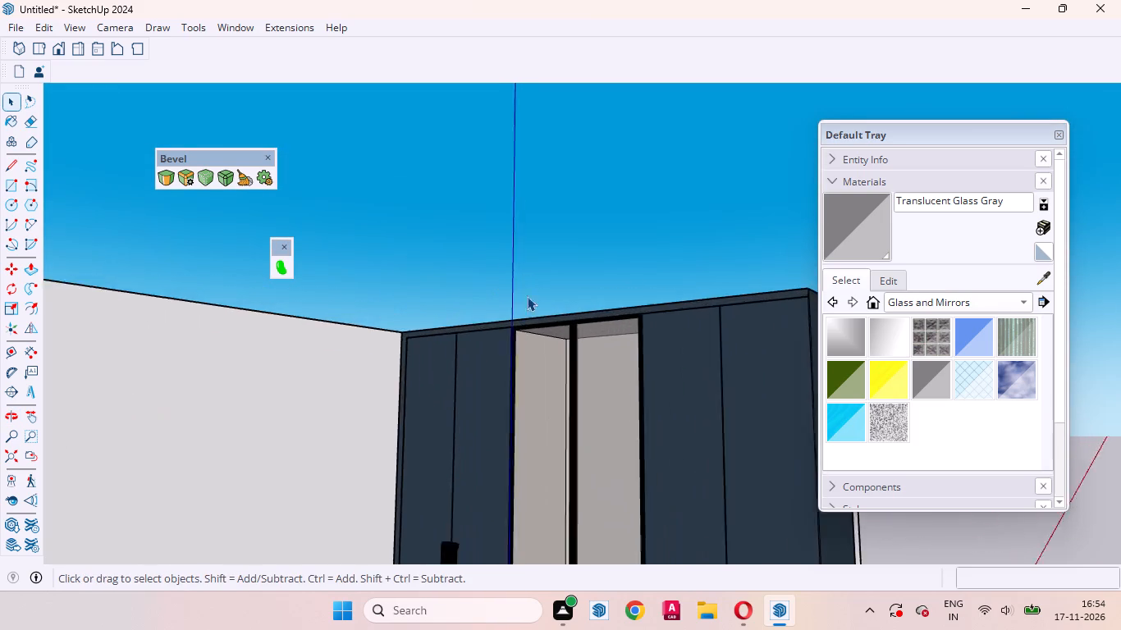
pyautogui.scroll(20, 527, 296)
pyautogui.scroll(4, 527, 296)
pyautogui.moveTo(474, 327); pyautogui.dragTo(463, 309, button='middle')
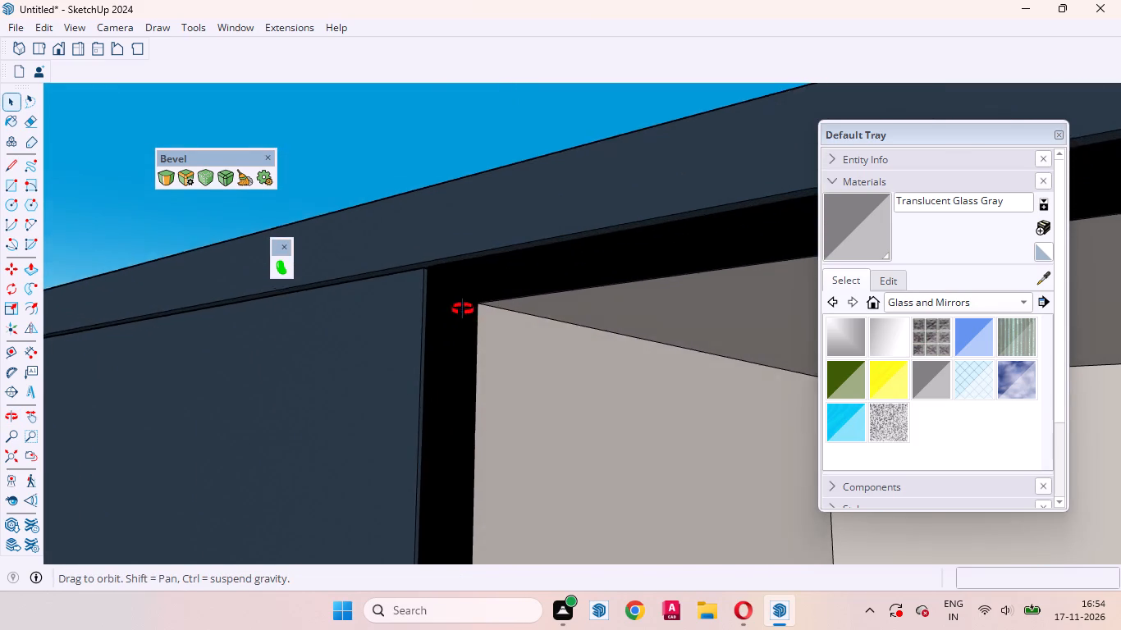
pyautogui.moveTo(463, 309); pyautogui.dragTo(413, 239, button='middle')
pyautogui.click(460, 302)
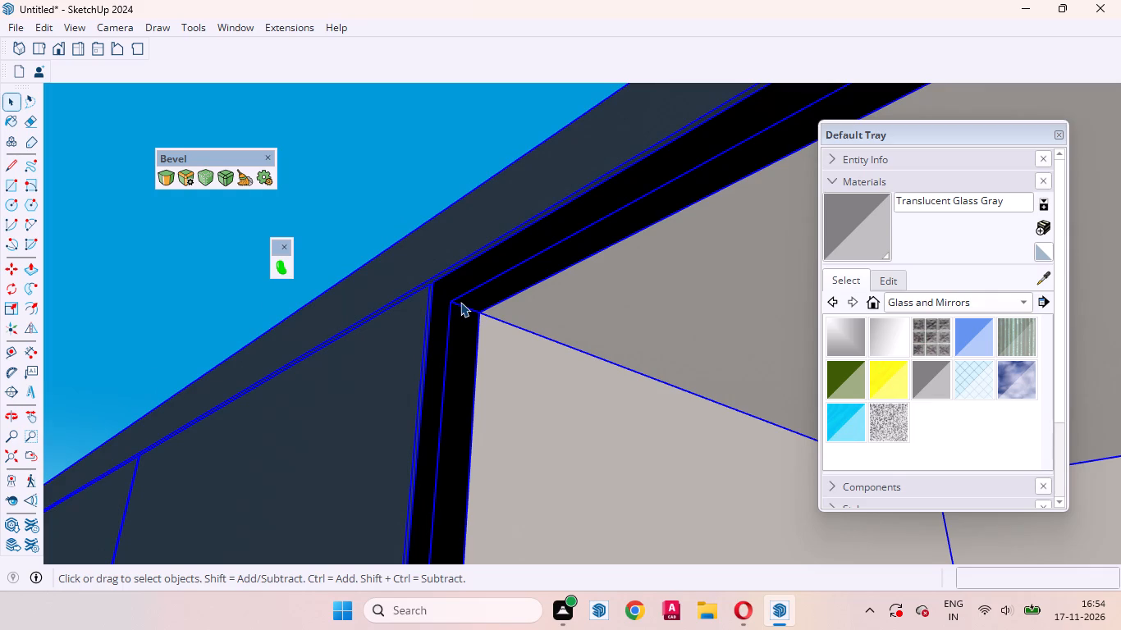
pyautogui.press('r')
pyautogui.click(465, 306)
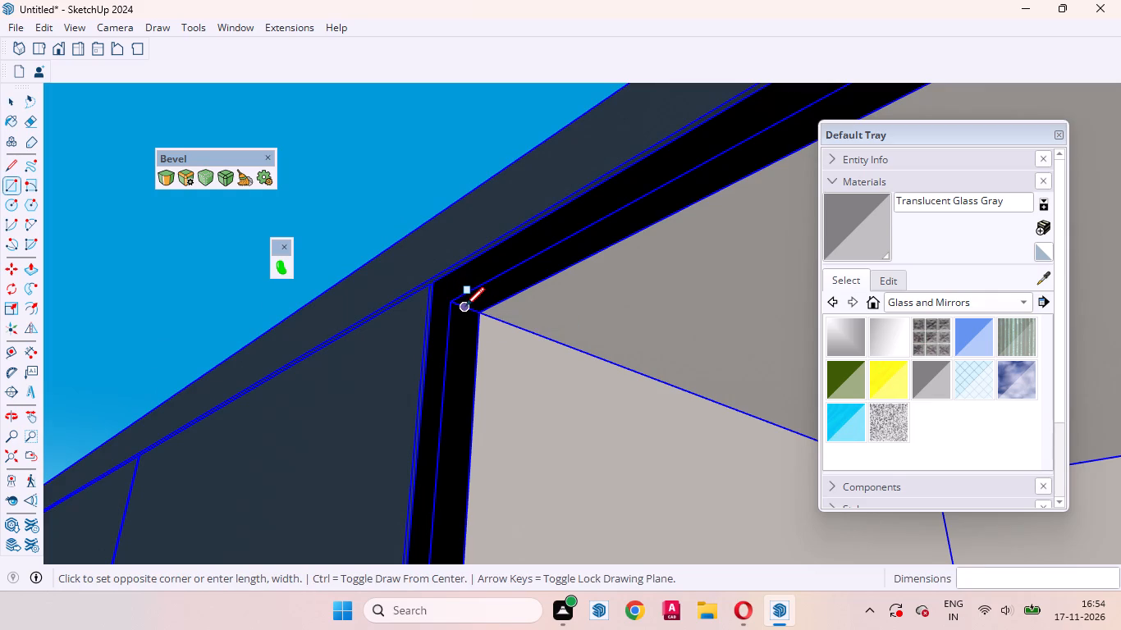
pyautogui.moveTo(512, 358); pyautogui.dragTo(679, 498, button='middle')
pyautogui.scroll(-10, 521, 314)
pyautogui.scroll(1, 411, 199)
pyautogui.scroll(-3, 411, 199)
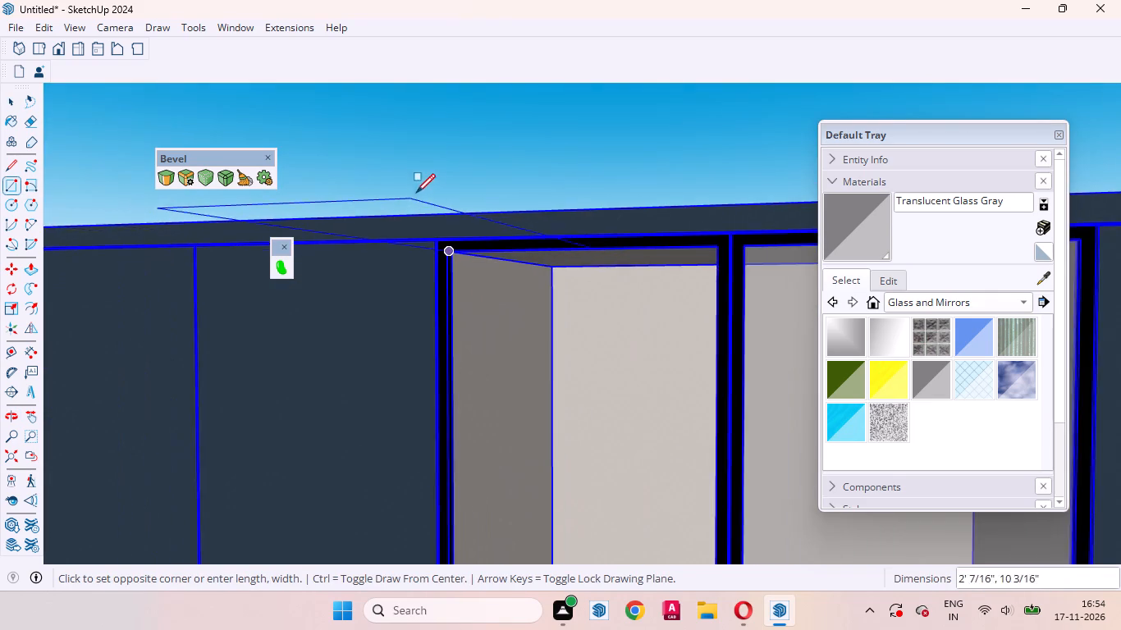
pyautogui.scroll(-18, 416, 193)
pyautogui.scroll(1, 548, 178)
pyautogui.scroll(-10, 549, 178)
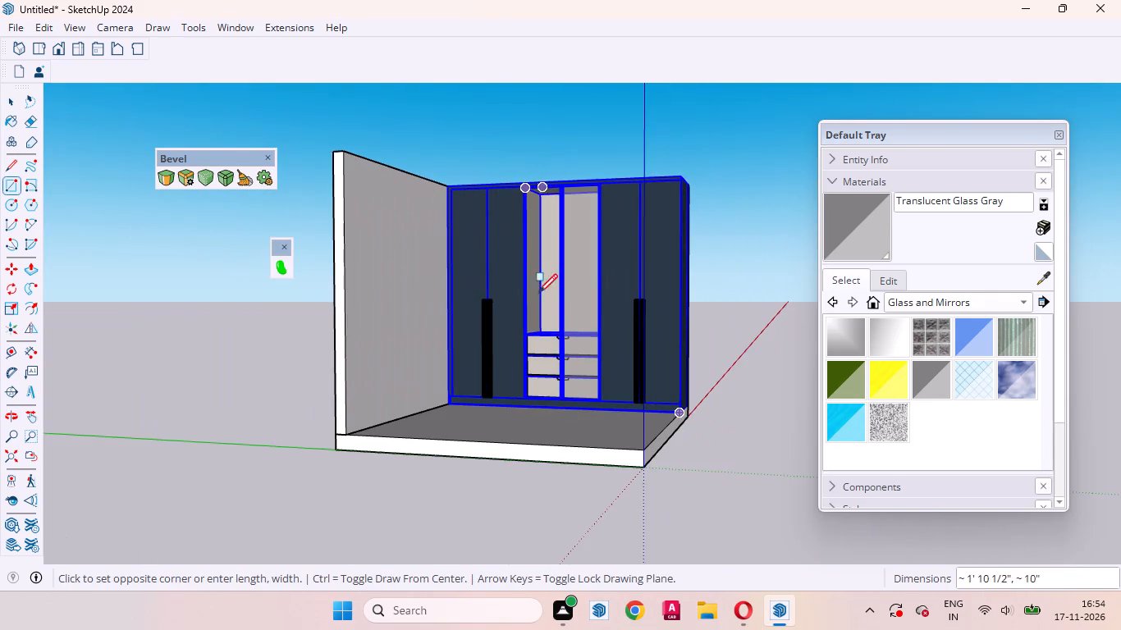
pyautogui.scroll(8, 575, 436)
pyautogui.moveTo(525, 385); pyautogui.dragTo(581, 406, button='middle')
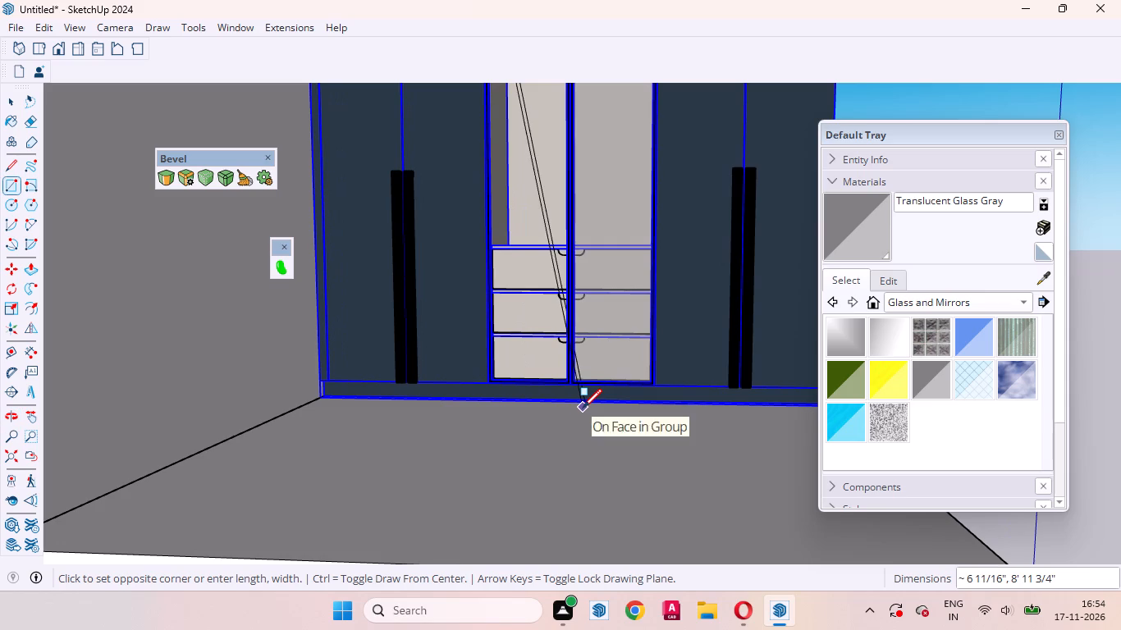
pyautogui.press('Left')
pyautogui.scroll(4, 566, 388)
pyautogui.press('Right')
pyautogui.scroll(8, 567, 377)
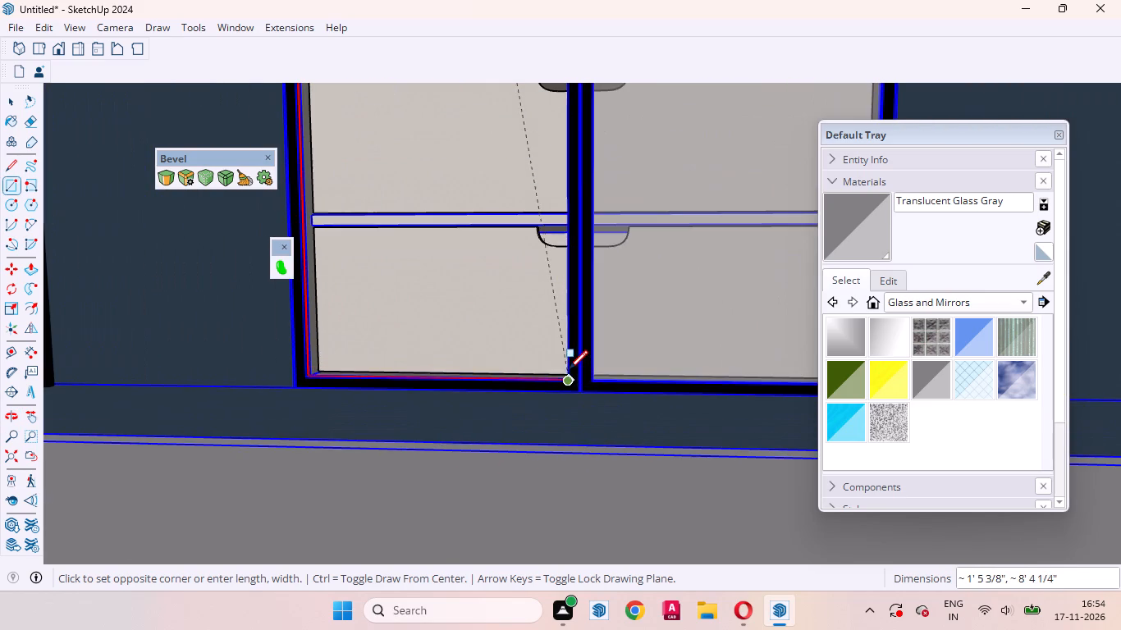
pyautogui.click(565, 381)
pyautogui.press('space')
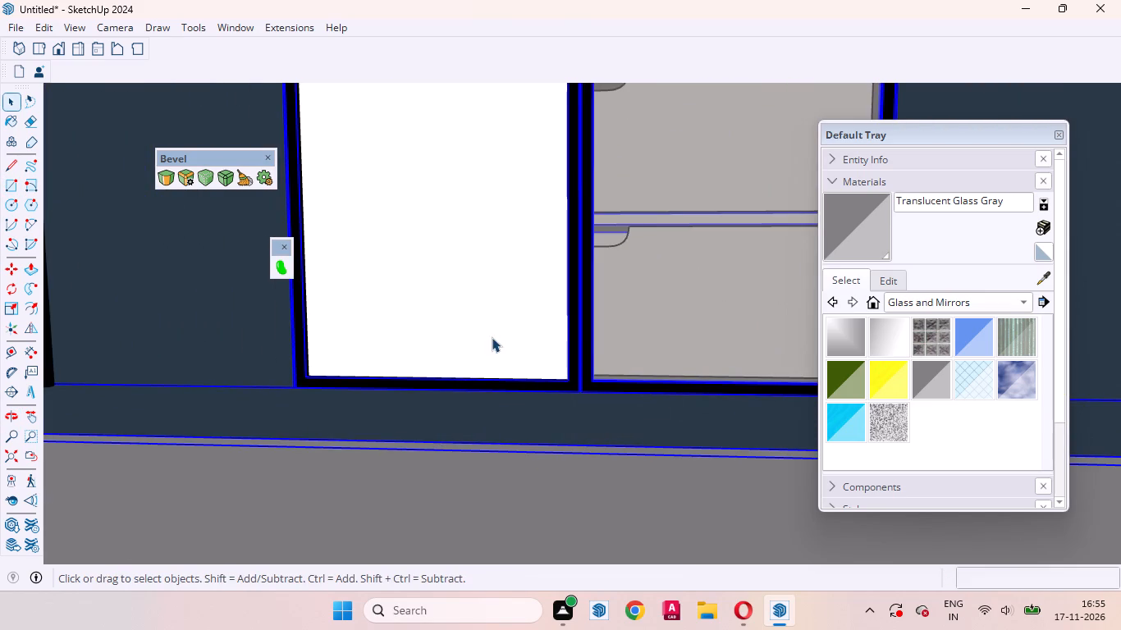
# Paint the new left-hand door panel with Translucent Glass Gray.
pyautogui.click(492, 337)
pyautogui.click(866, 239)
pyautogui.click(481, 263)
pyautogui.press('space')
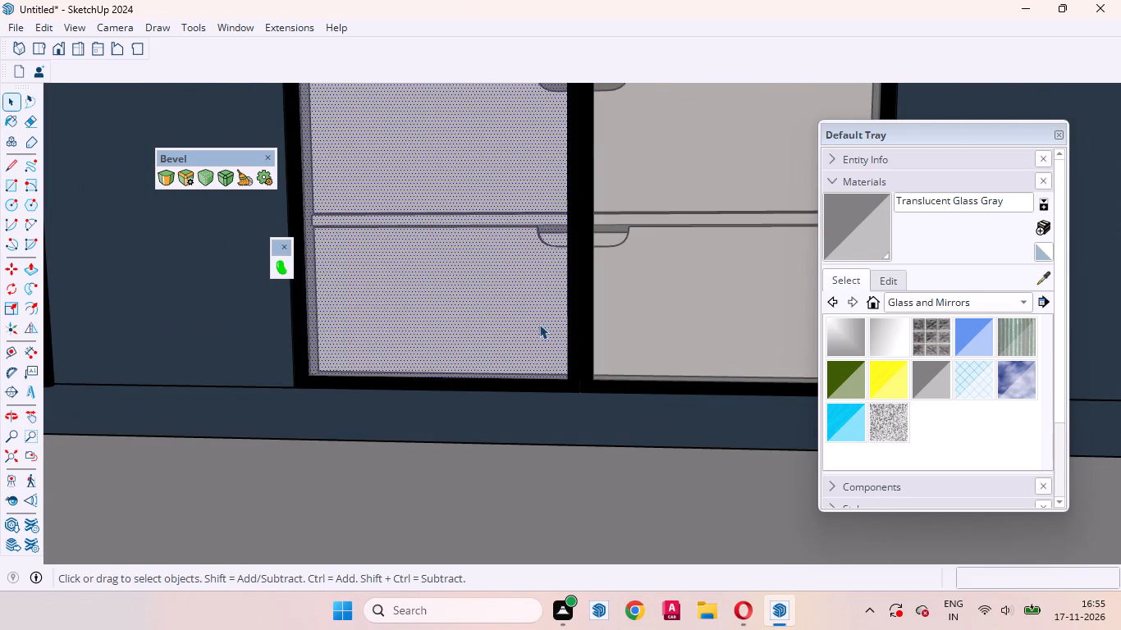
pyautogui.scroll(-9, 536, 365)
pyautogui.scroll(1, 524, 418)
pyautogui.scroll(-1, 523, 419)
pyautogui.scroll(1, 523, 419)
pyautogui.scroll(-15, 511, 419)
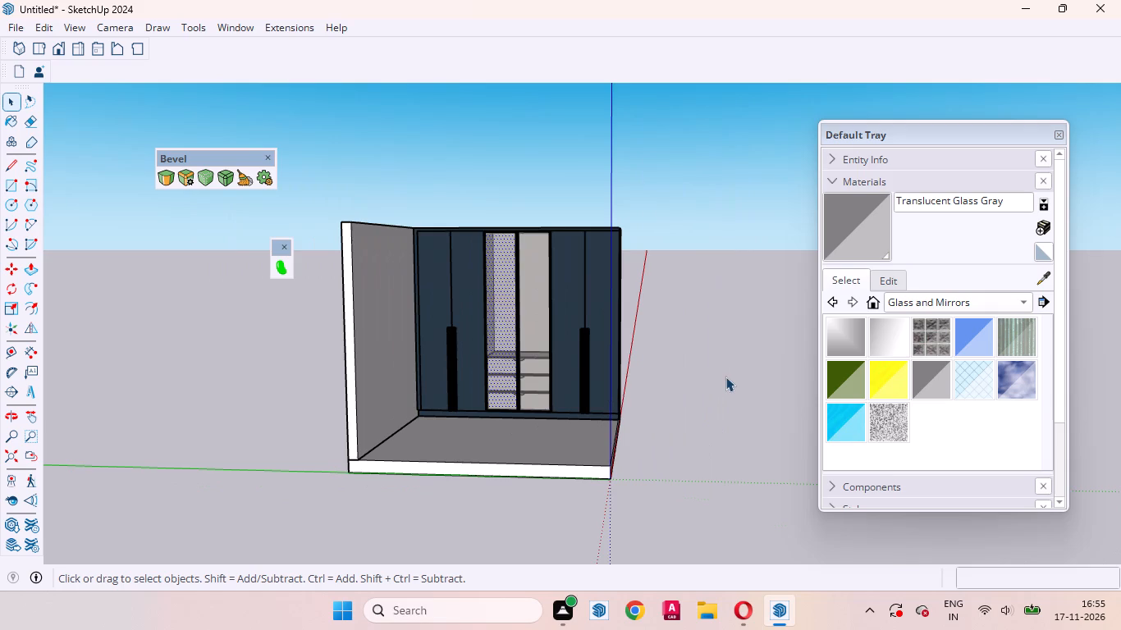
pyautogui.click(725, 377)
# Examine the wardrobe from several angles, including the tops of the tall door handles up close.
pyautogui.scroll(7, 537, 366)
pyautogui.moveTo(491, 407); pyautogui.dragTo(226, 550, button='middle')
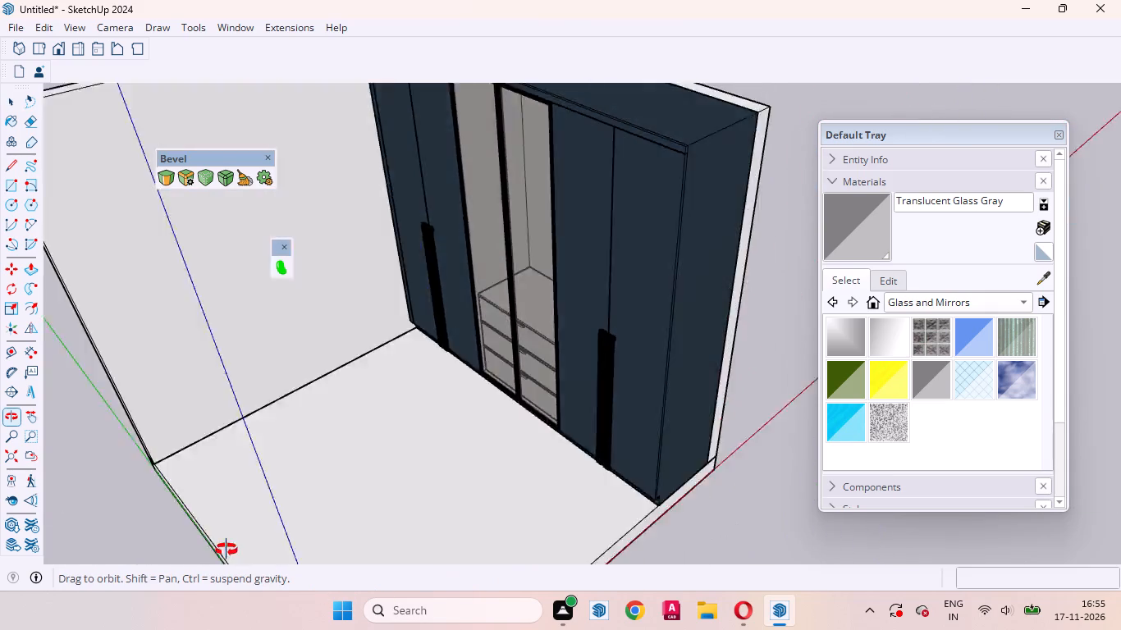
pyautogui.moveTo(226, 550); pyautogui.dragTo(571, 340, button='middle')
pyautogui.scroll(-8, 466, 399)
pyautogui.moveTo(589, 418); pyautogui.dragTo(557, 463, button='middle')
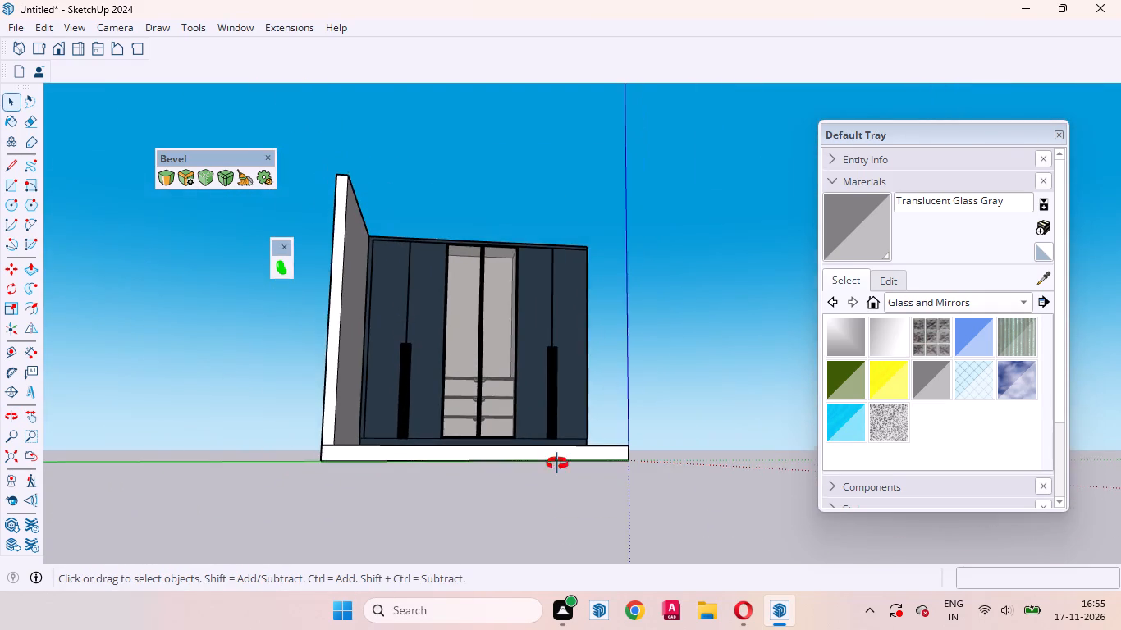
pyautogui.moveTo(557, 463); pyautogui.dragTo(421, 535, button='middle')
pyautogui.scroll(20, 534, 257)
pyautogui.scroll(2, 534, 257)
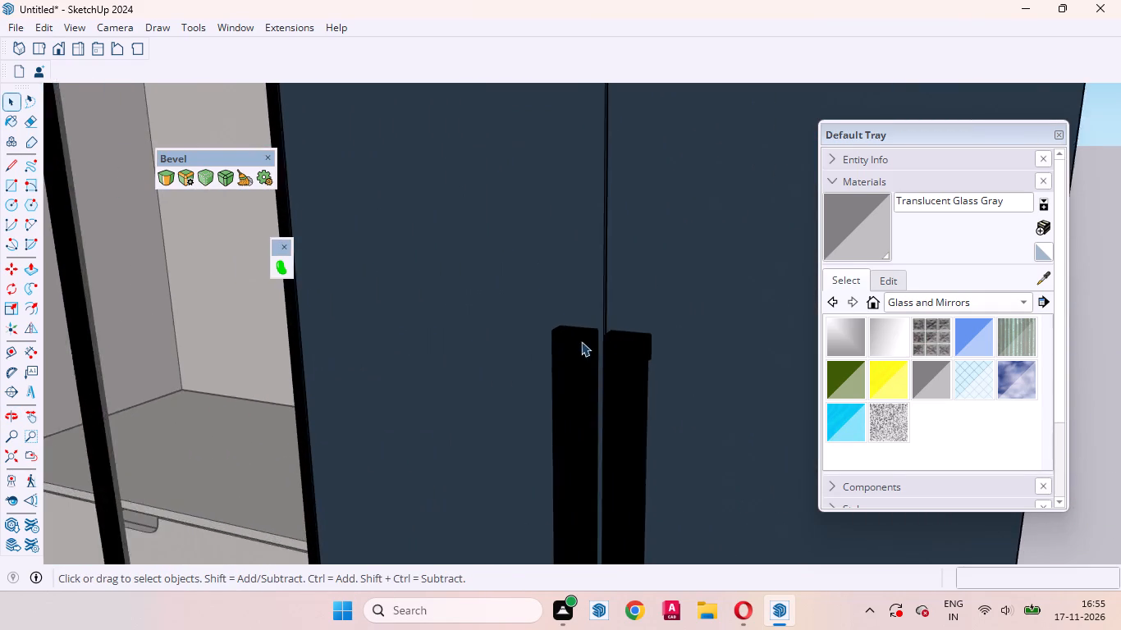
pyautogui.scroll(6, 581, 341)
pyautogui.moveTo(541, 345); pyautogui.dragTo(710, 362, button='middle')
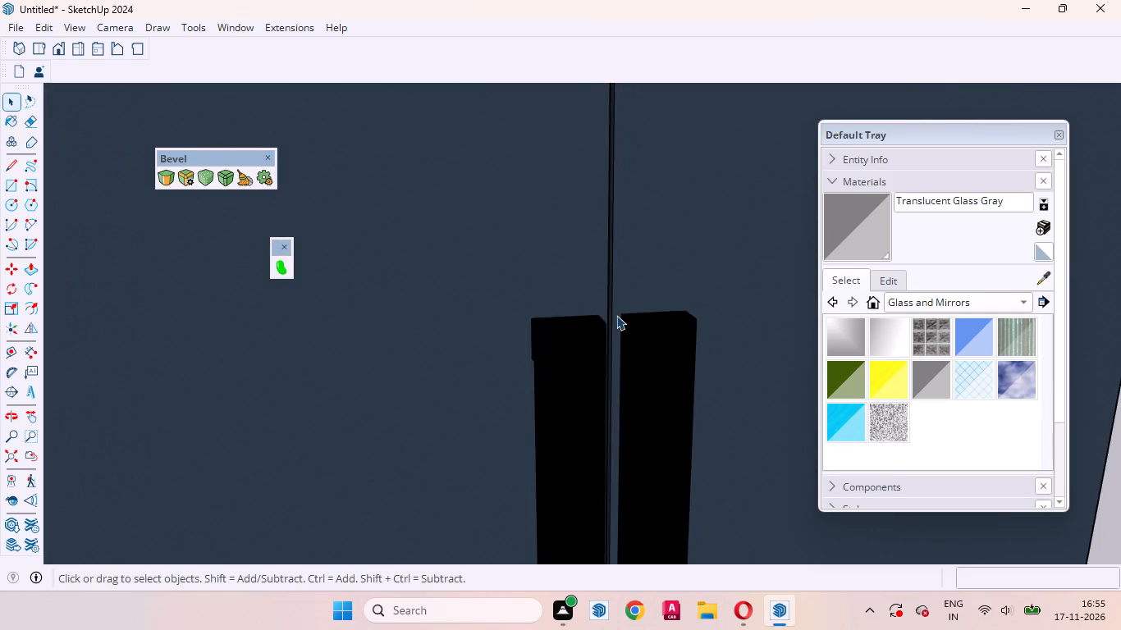
pyautogui.scroll(-20, 610, 315)
pyautogui.scroll(-13, 610, 315)
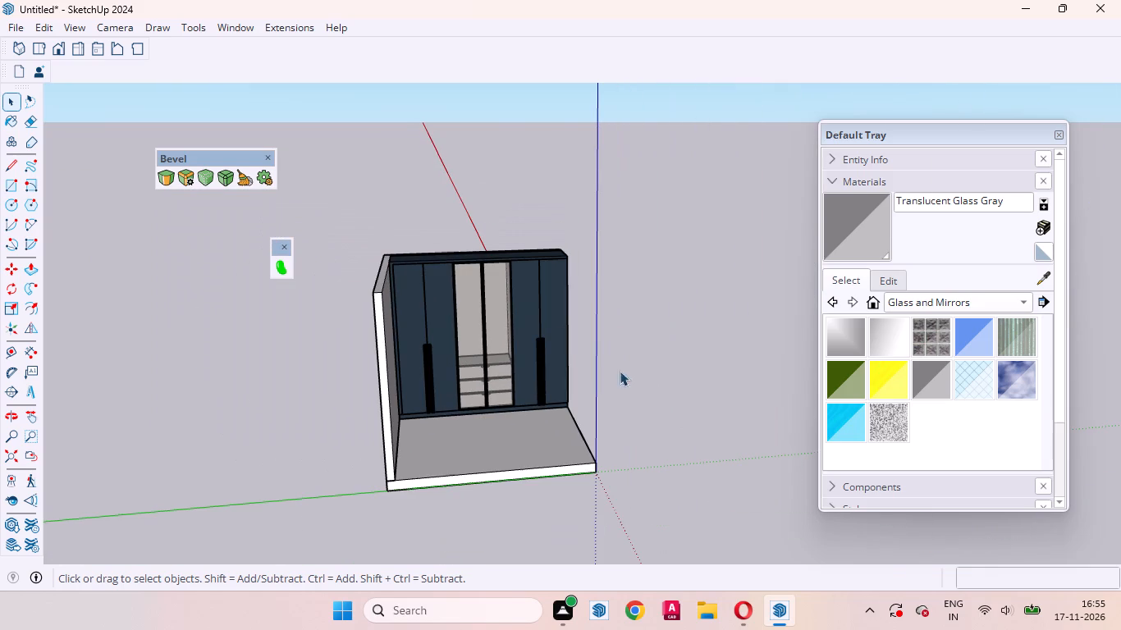
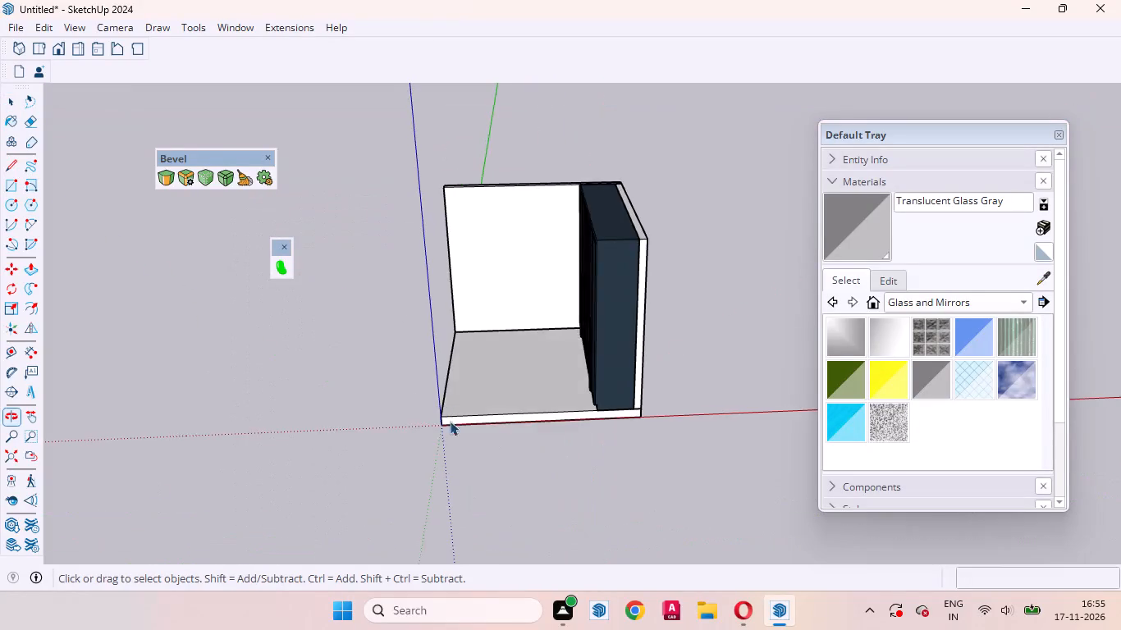
# Add a scene that stores the standard Left view, framed closely on the wardrobe's doors.
pyautogui.scroll(7, 535, 395)
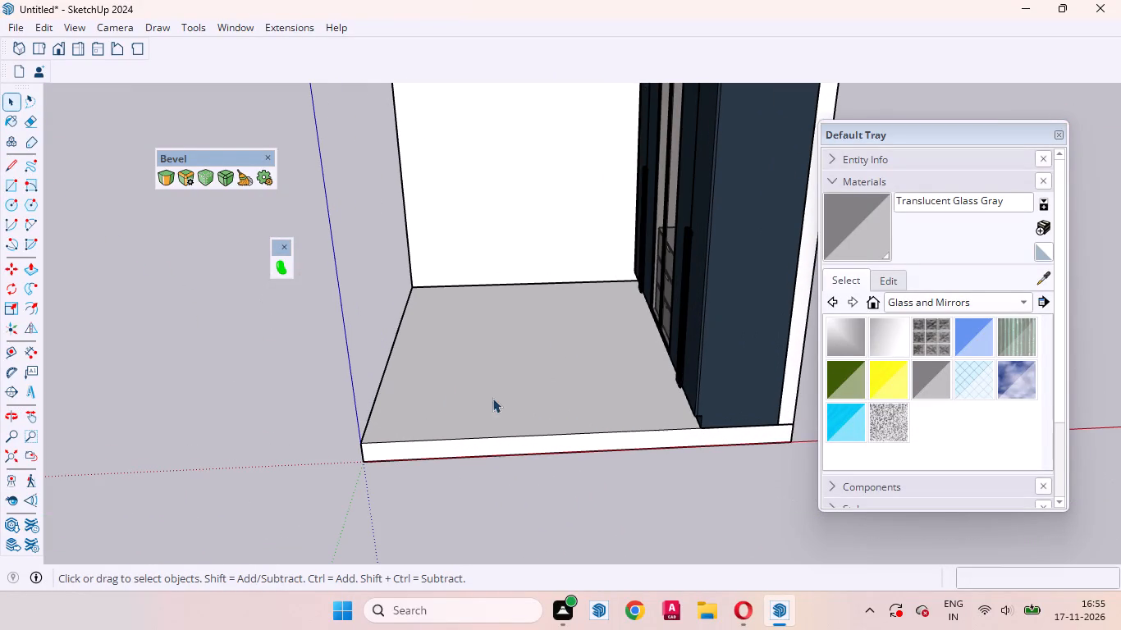
pyautogui.click(94, 48)
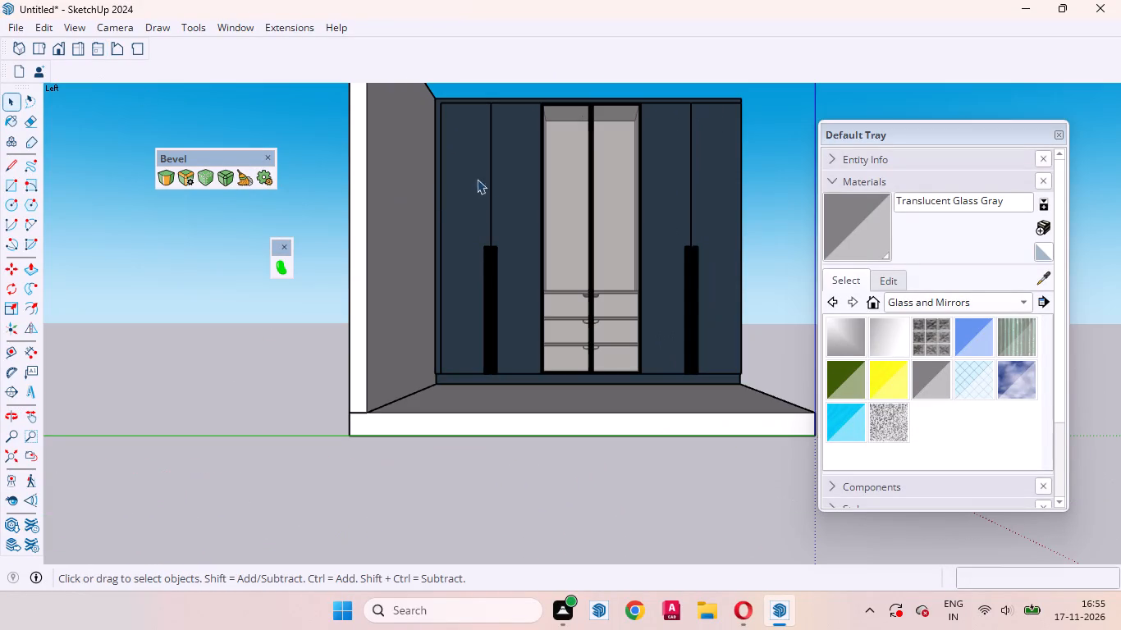
pyautogui.scroll(-5, 516, 555)
pyautogui.scroll(1, 524, 572)
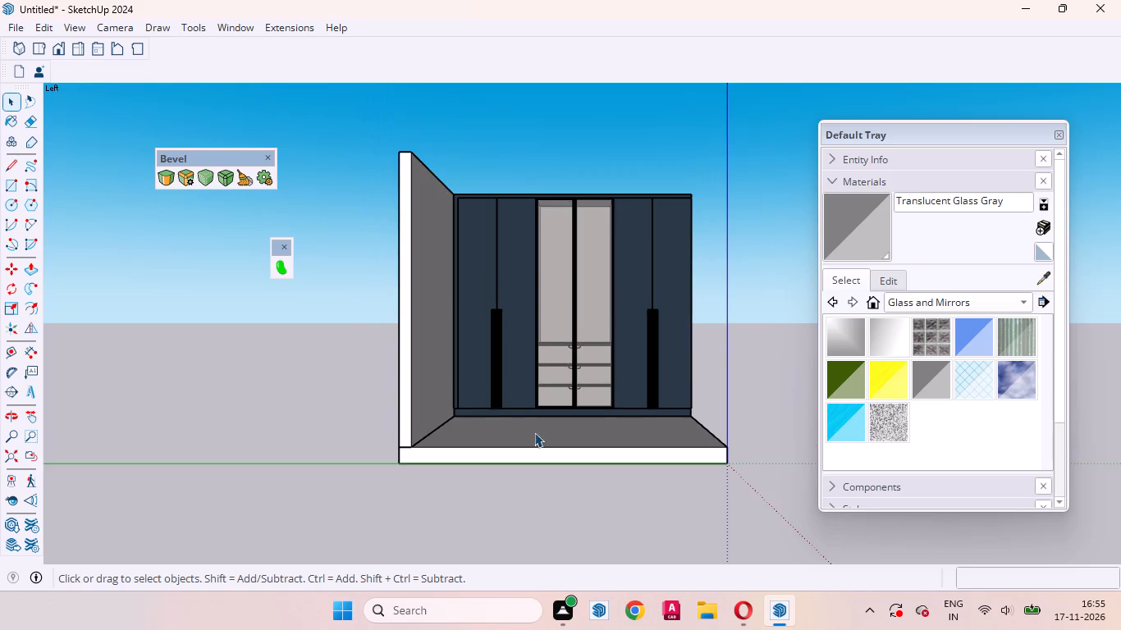
pyautogui.scroll(3, 532, 180)
pyautogui.scroll(2, 573, 418)
pyautogui.scroll(1, 679, 481)
pyautogui.scroll(-2, 602, 524)
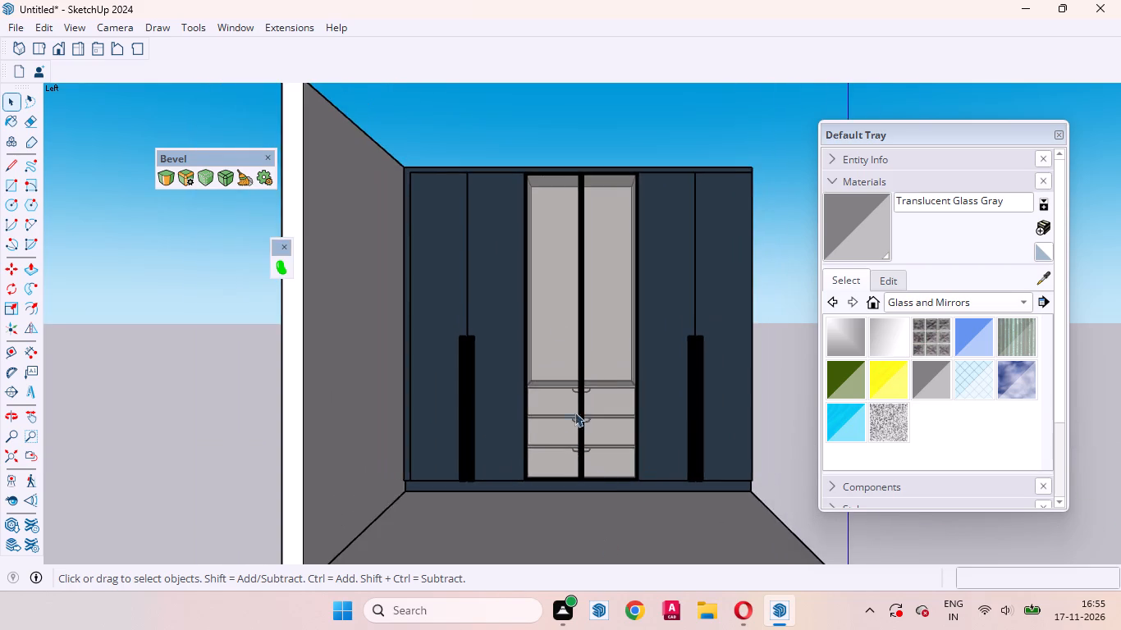
pyautogui.scroll(2, 556, 320)
pyautogui.scroll(1, 583, 400)
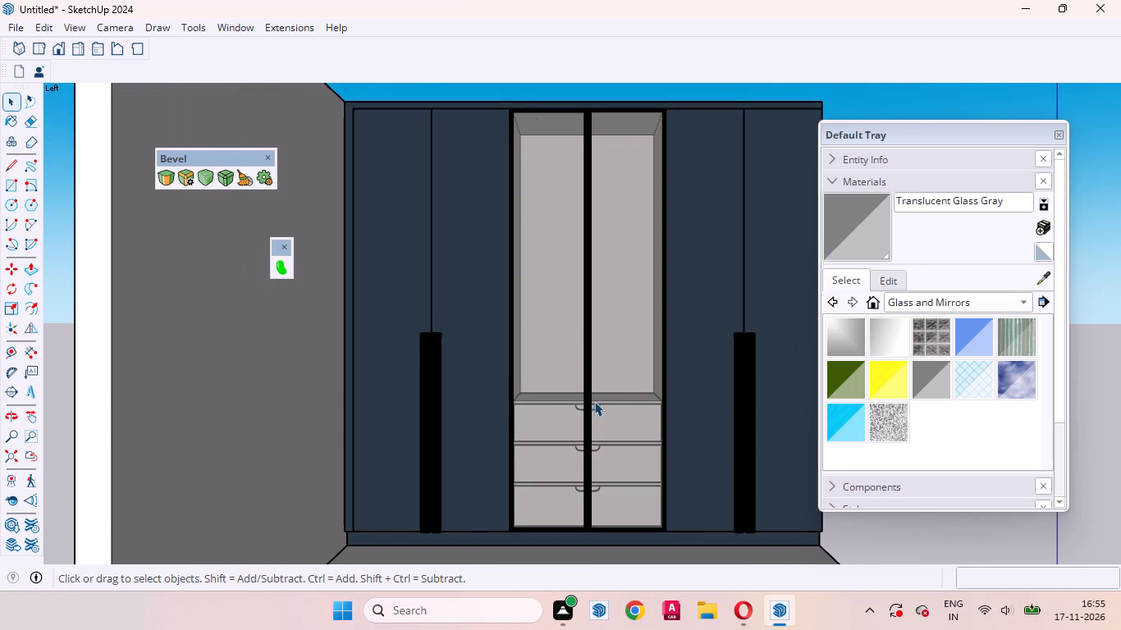
pyautogui.click(76, 30)
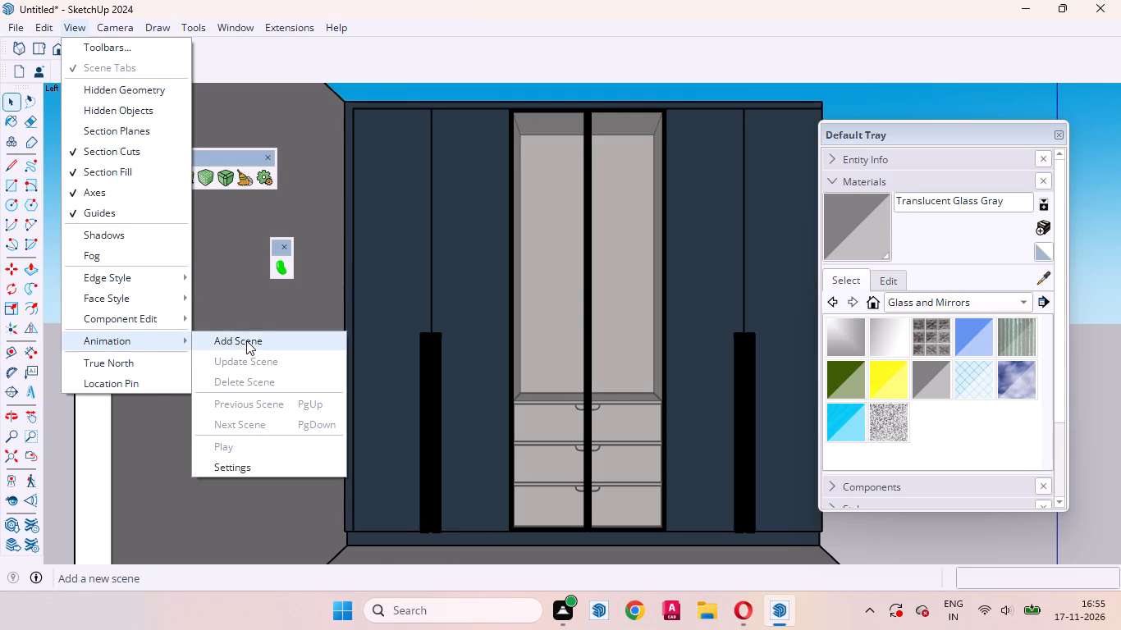
pyautogui.click(246, 340)
# Push/pull the floor slab's long edge face outward by 4.5 inches on the side without a wall.
pyautogui.scroll(-6, 410, 326)
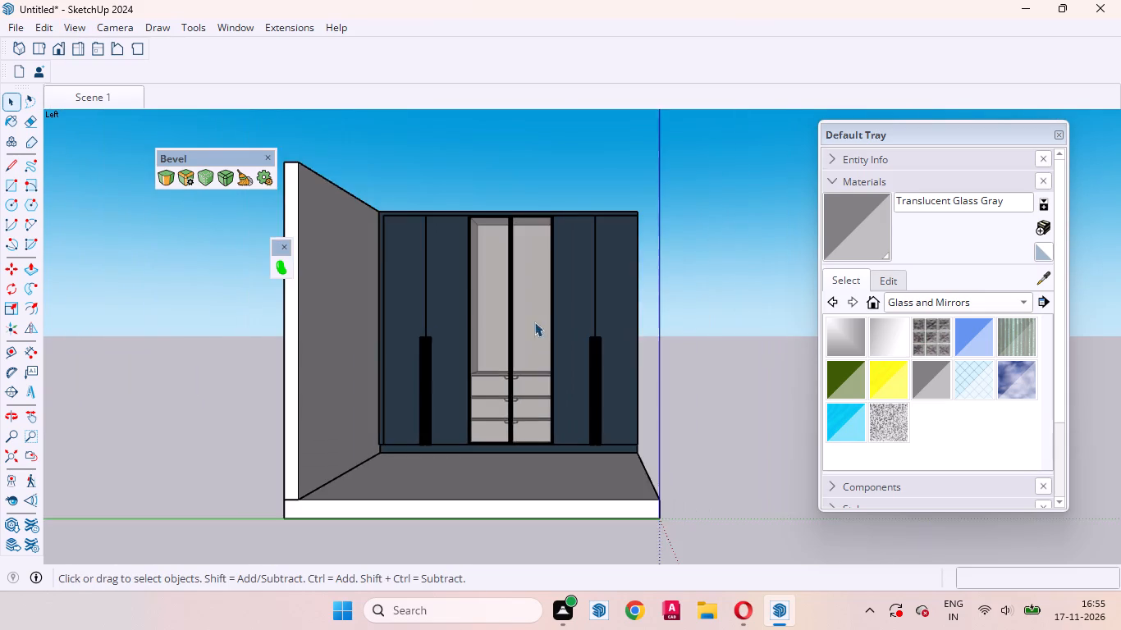
pyautogui.moveTo(527, 365); pyautogui.dragTo(217, 504, button='middle')
pyautogui.scroll(3, 454, 451)
pyautogui.scroll(-3, 429, 313)
pyautogui.scroll(1, 429, 313)
pyautogui.scroll(-1, 429, 313)
pyautogui.scroll(5, 590, 463)
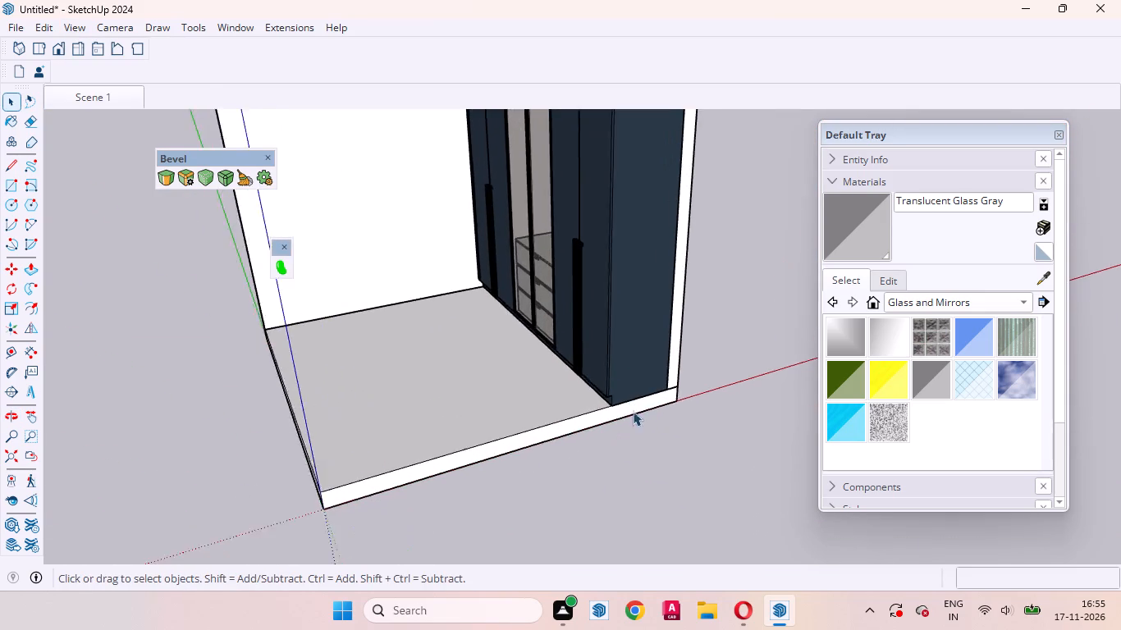
pyautogui.scroll(8, 633, 411)
pyautogui.click(649, 403)
pyautogui.doubleClick(645, 402)
pyautogui.click(649, 407)
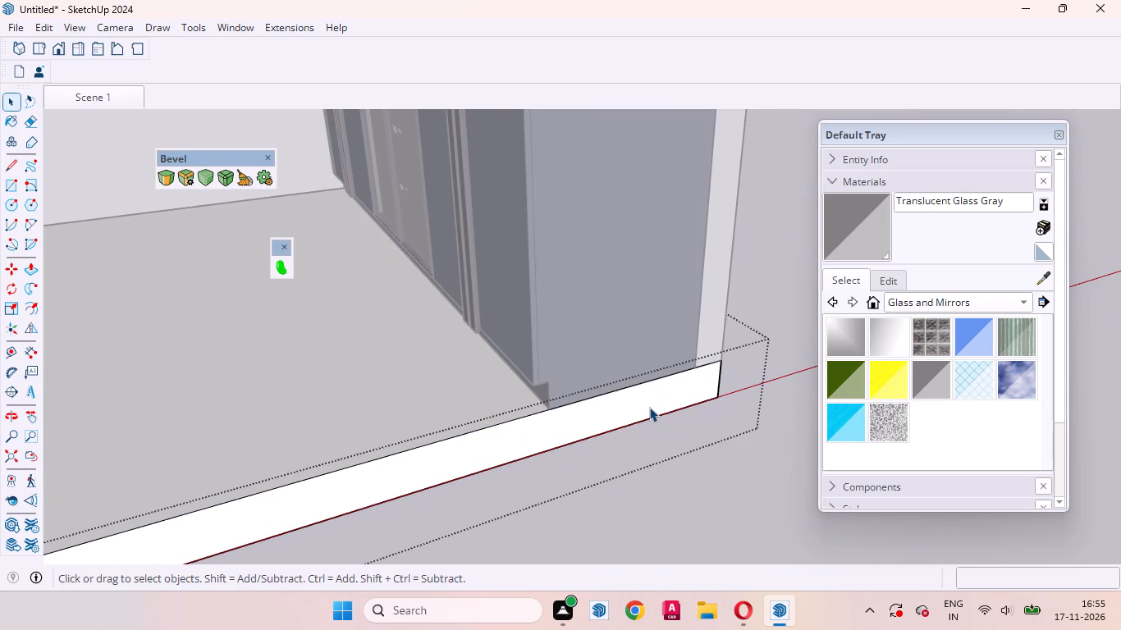
pyautogui.press('p')
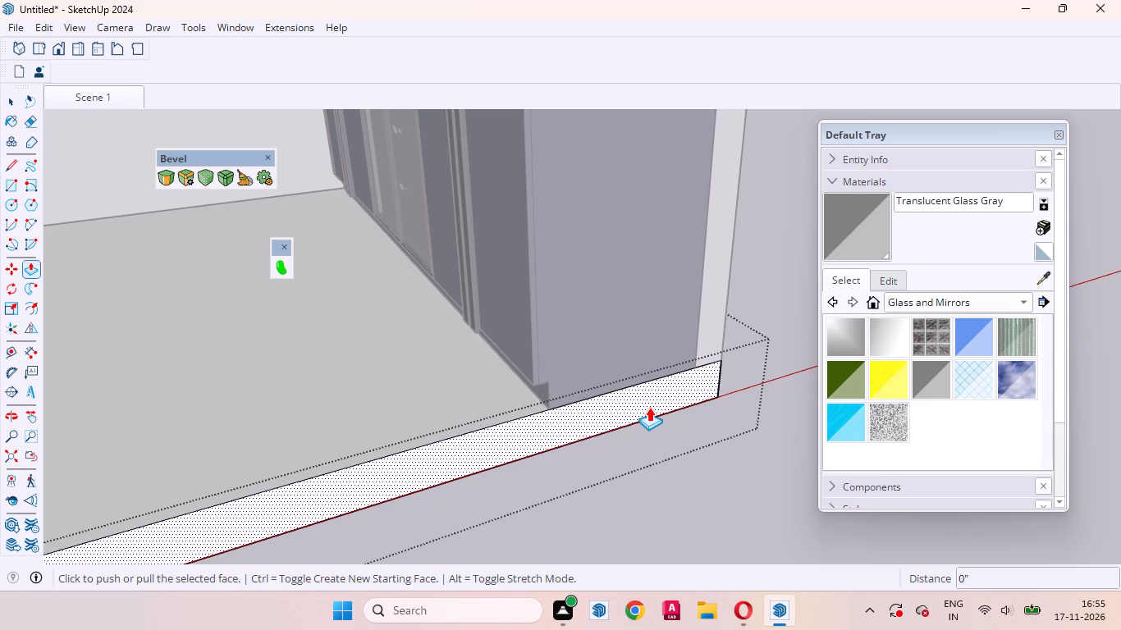
pyautogui.click(649, 407)
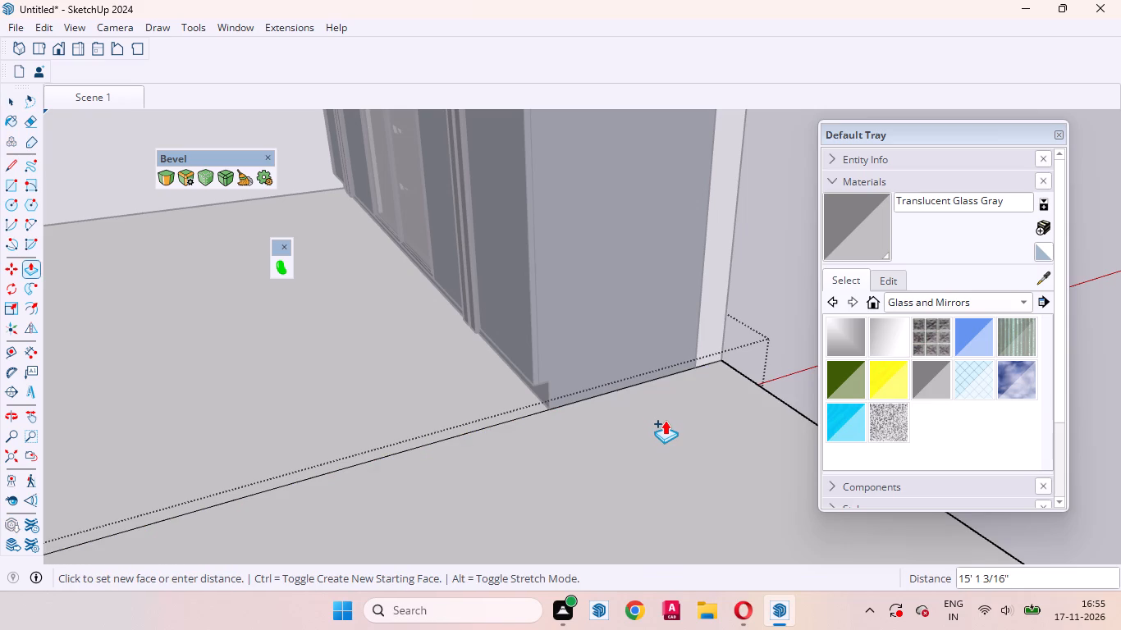
pyautogui.write('4.5')
pyautogui.press('Return')
pyautogui.press('space')
pyautogui.click(737, 462)
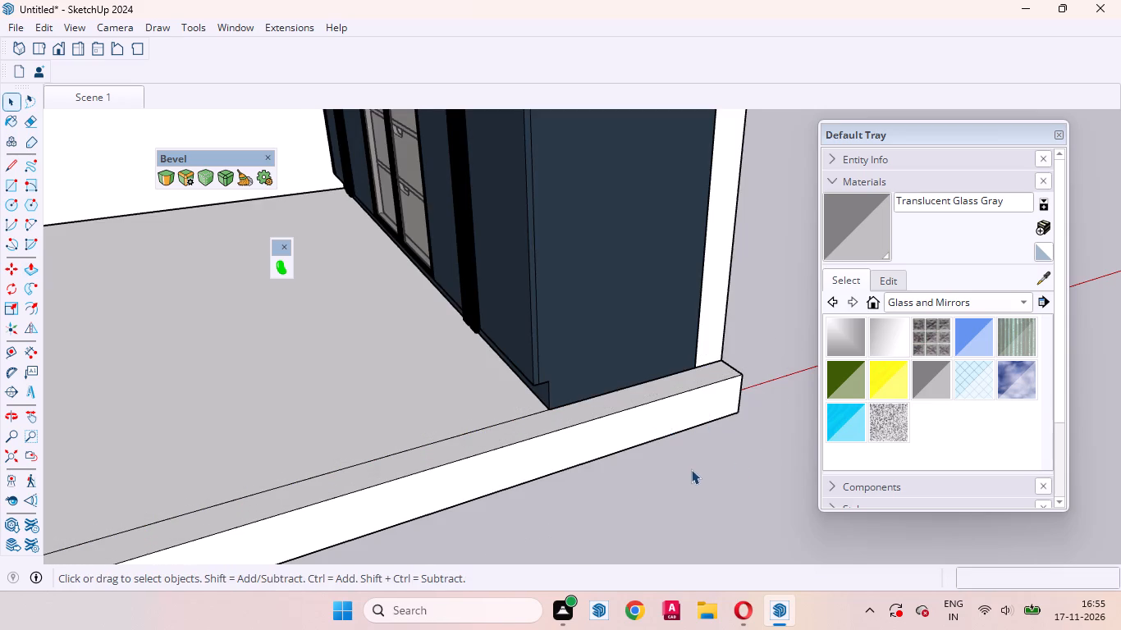
pyautogui.scroll(-1, 688, 481)
pyautogui.rightClick(735, 485)
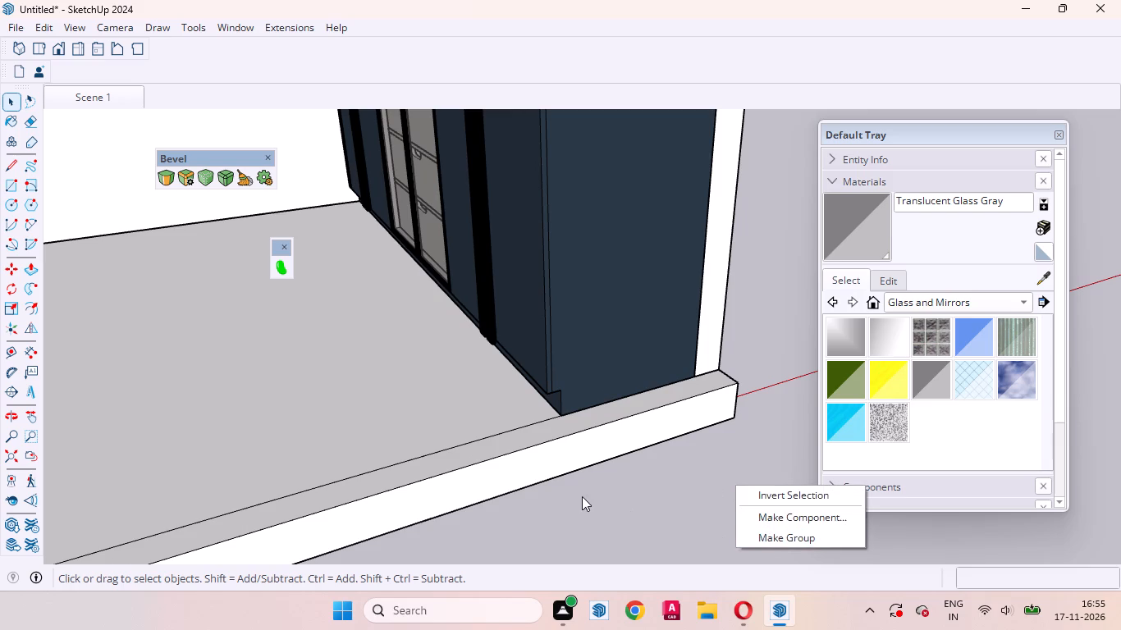
pyautogui.click(582, 496)
# Copy the side wall 10' across the floor onto the extended strip at the opposite edge.
pyautogui.scroll(-9, 687, 459)
pyautogui.click(253, 326)
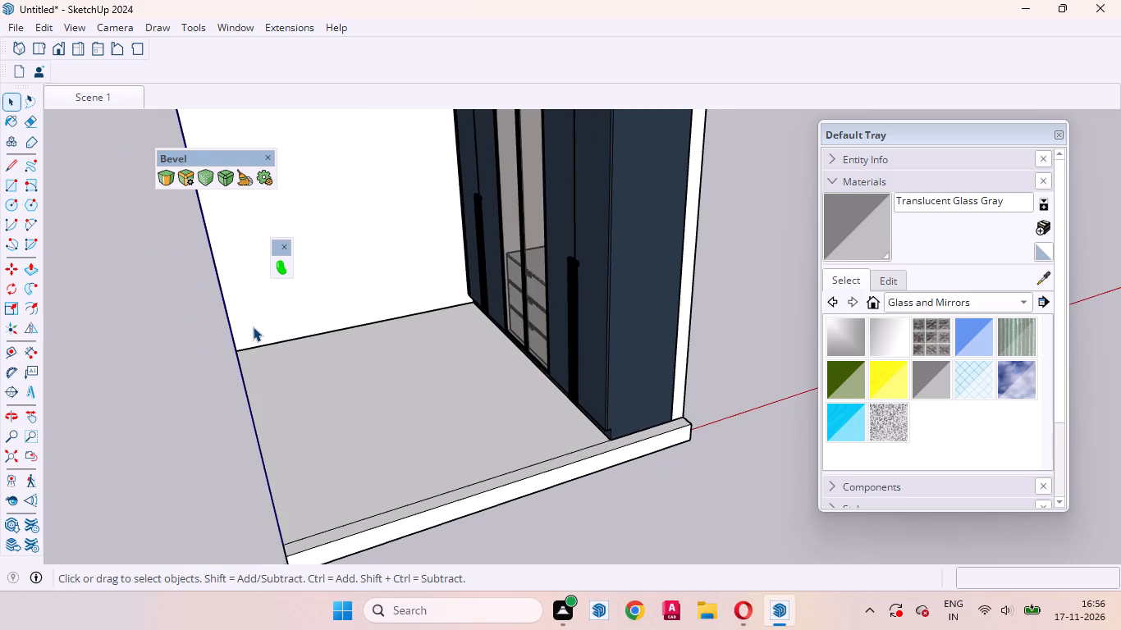
pyautogui.press('m')
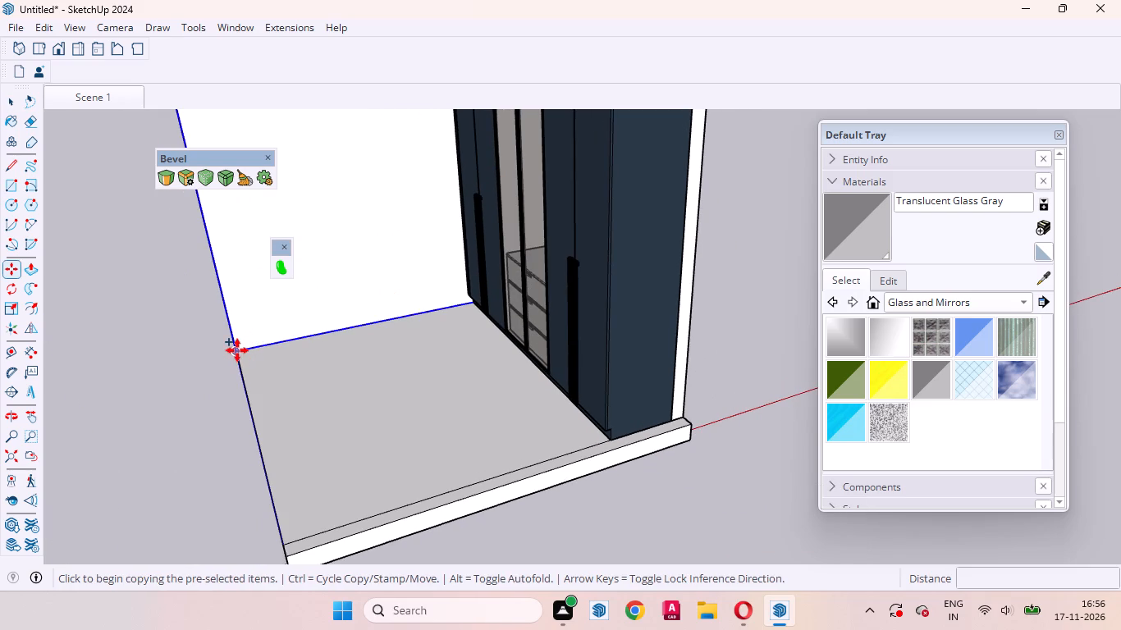
pyautogui.click(237, 350)
pyautogui.scroll(-4, 284, 505)
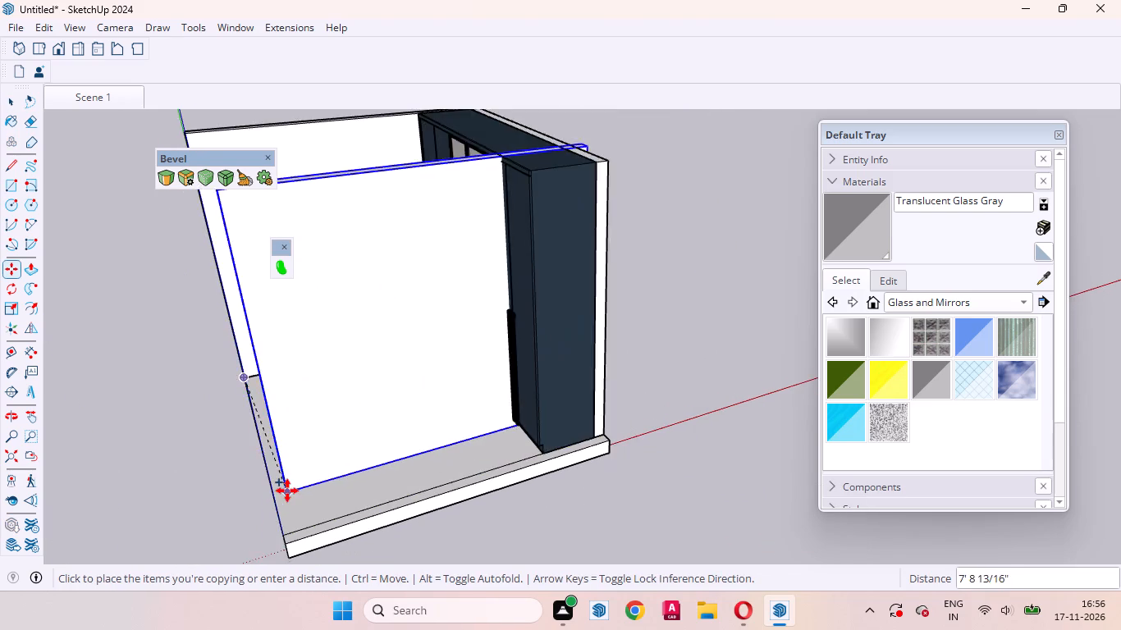
pyautogui.scroll(-1, 287, 491)
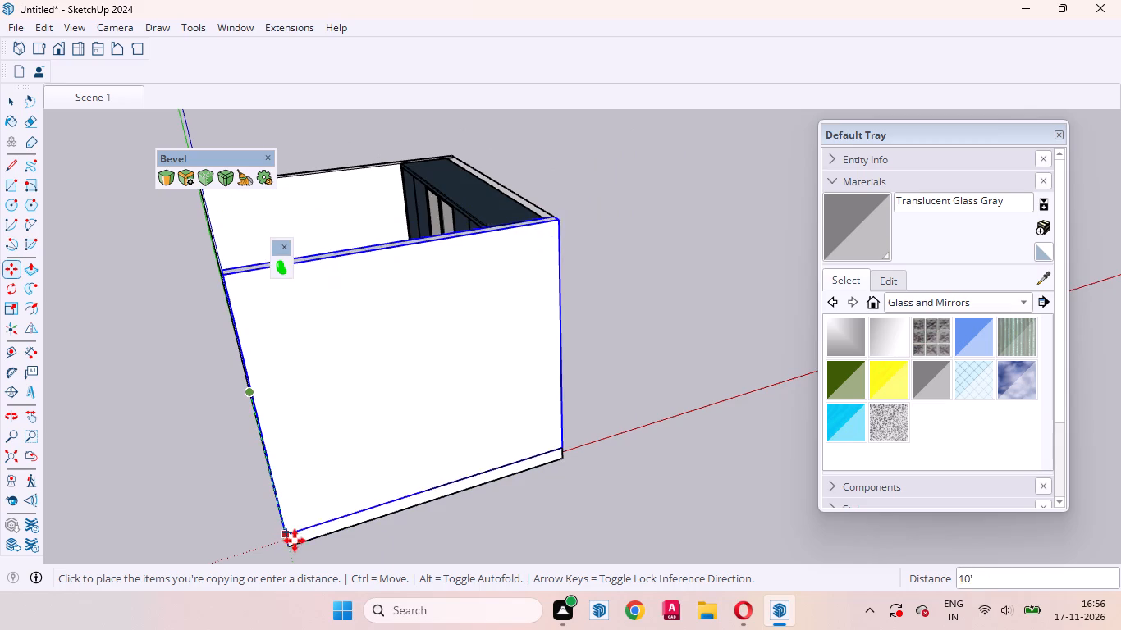
pyautogui.click(287, 536)
pyautogui.press('space')
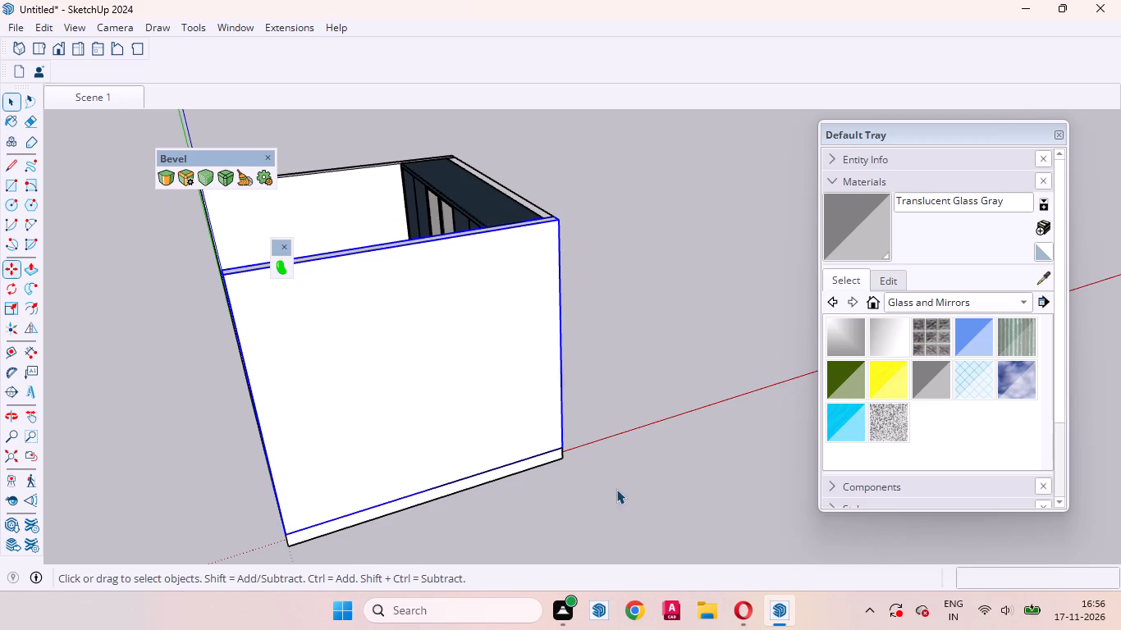
pyautogui.click(623, 487)
# Copy the floor slab 9' 6" upward onto the tops of the side walls to form the ceiling.
pyautogui.moveTo(389, 485); pyautogui.dragTo(766, 409, button='middle')
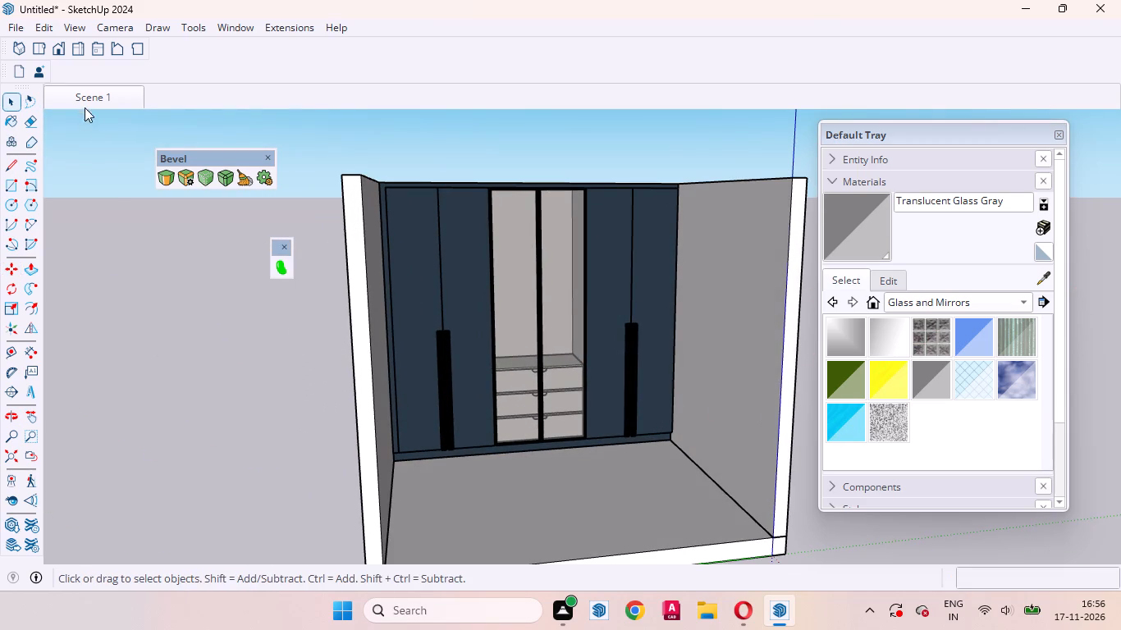
pyautogui.click(82, 98)
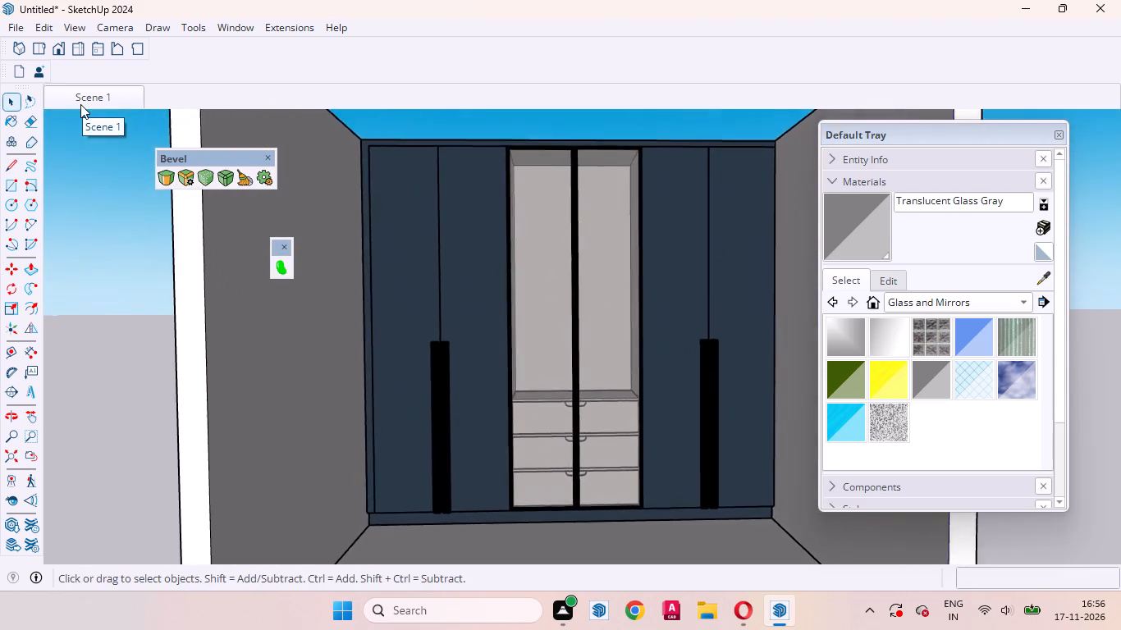
pyautogui.scroll(-7, 491, 291)
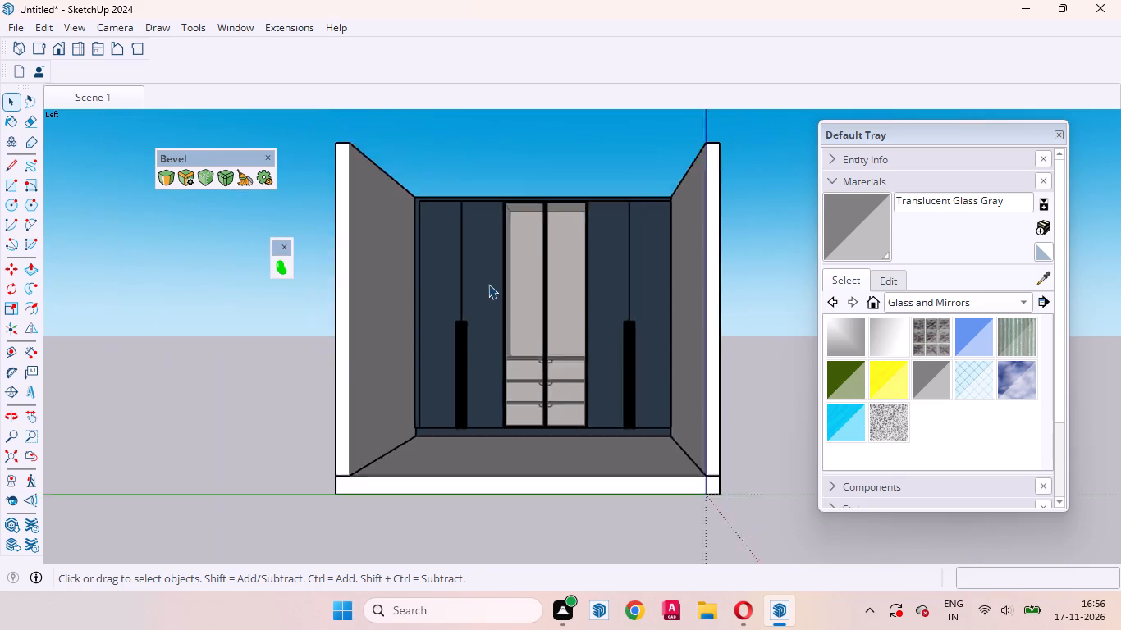
pyautogui.scroll(-2, 488, 284)
pyautogui.scroll(3, 469, 438)
pyautogui.click(442, 416)
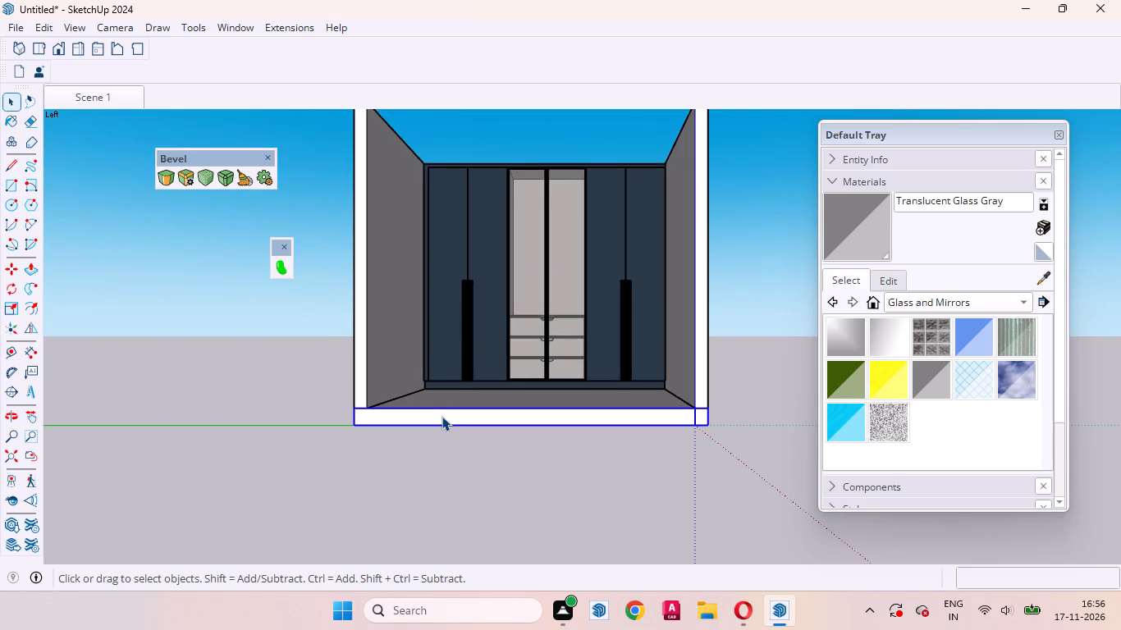
pyautogui.press('m')
pyautogui.scroll(10, 356, 403)
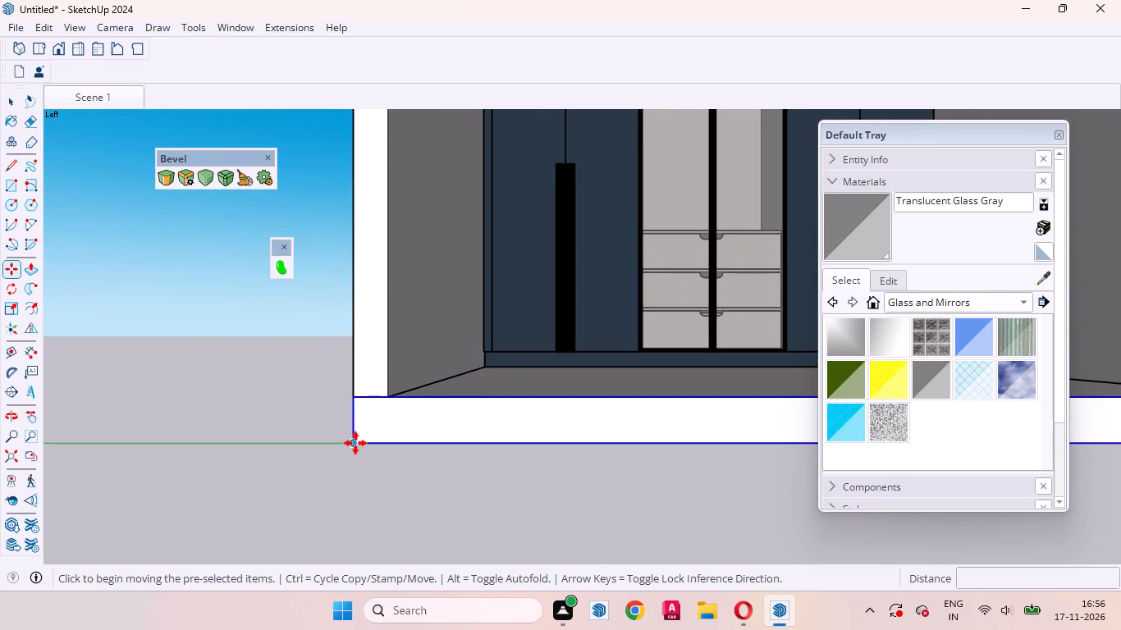
pyautogui.click(355, 443)
pyautogui.scroll(1, 359, 450)
pyautogui.scroll(-8, 359, 453)
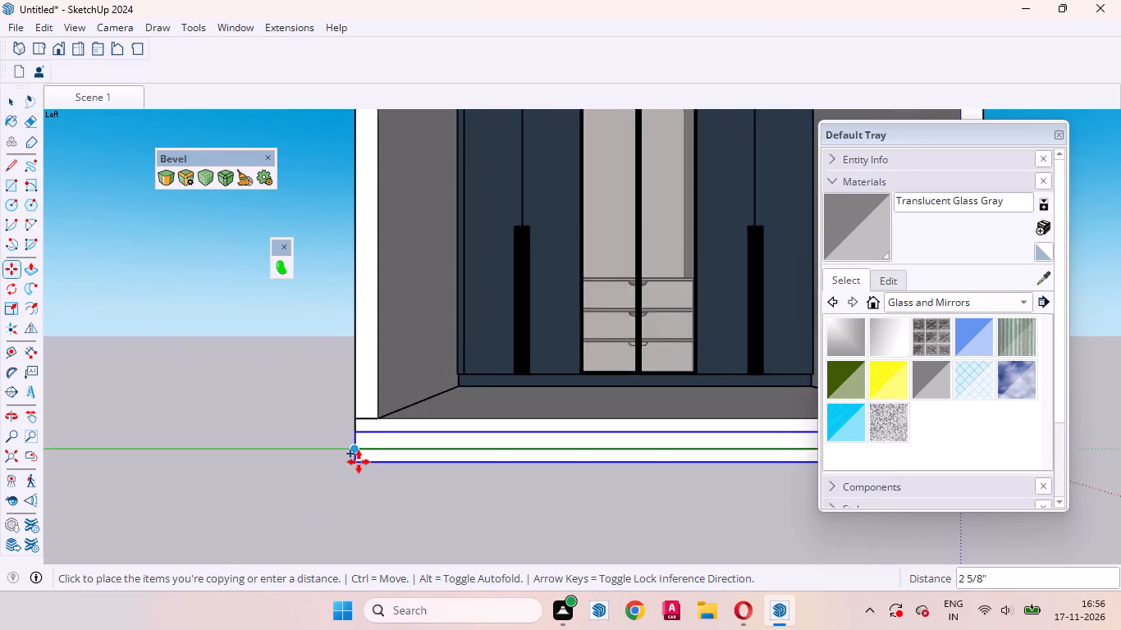
pyautogui.scroll(-9, 359, 462)
pyautogui.scroll(6, 340, 203)
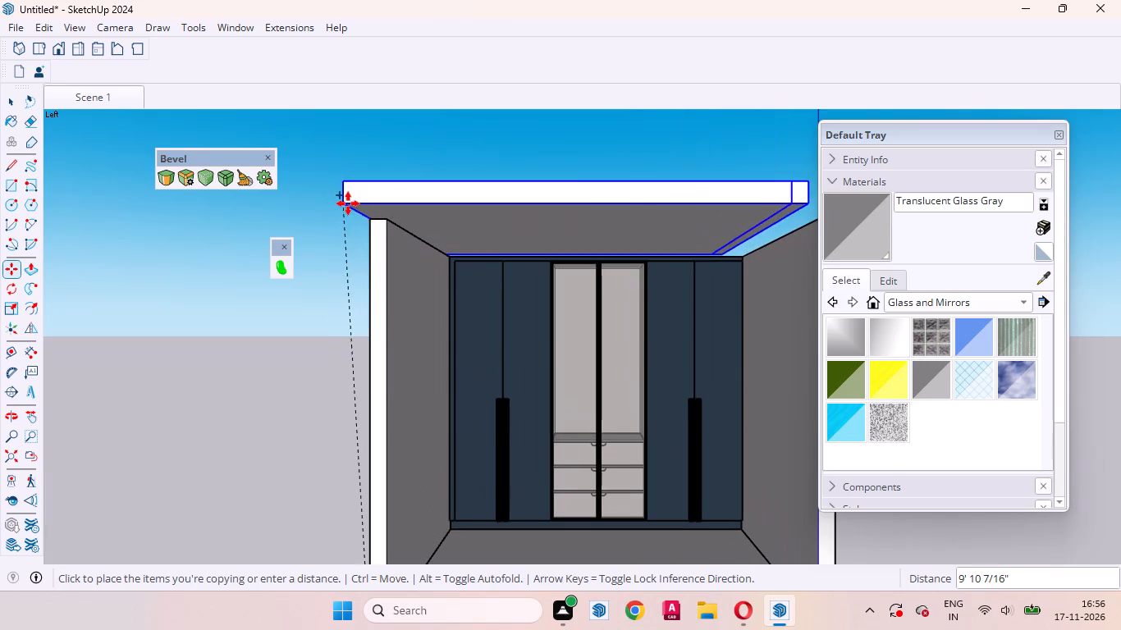
pyautogui.click(372, 221)
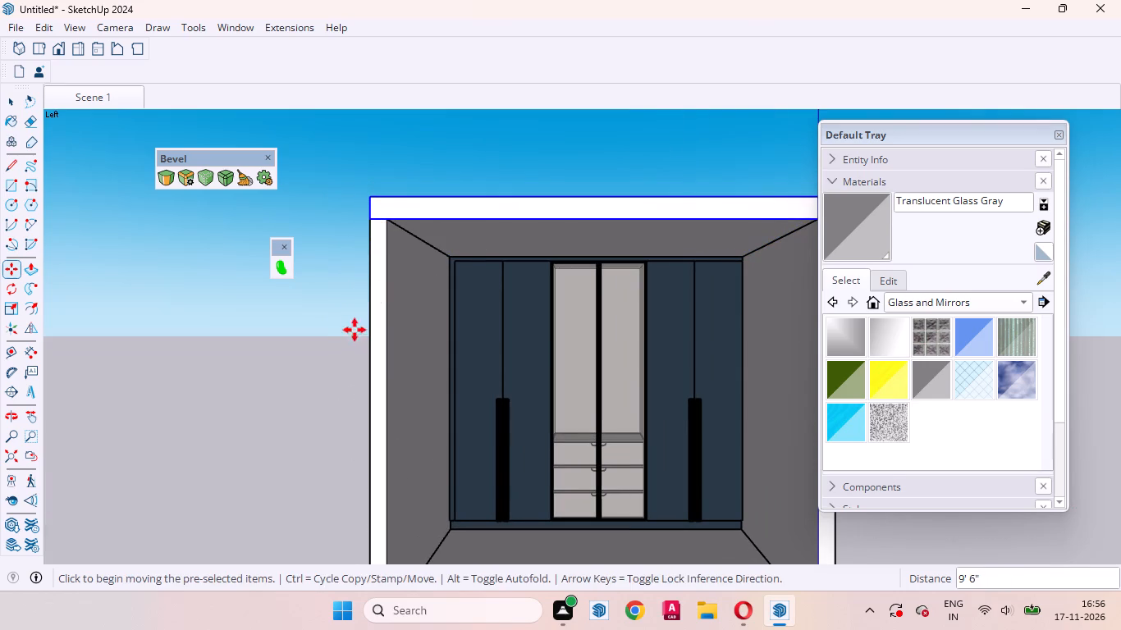
pyautogui.press('space')
pyautogui.click(317, 364)
# Examine the wardrobe inside the enclosed room from the saved scene and from farther back.
pyautogui.click(80, 94)
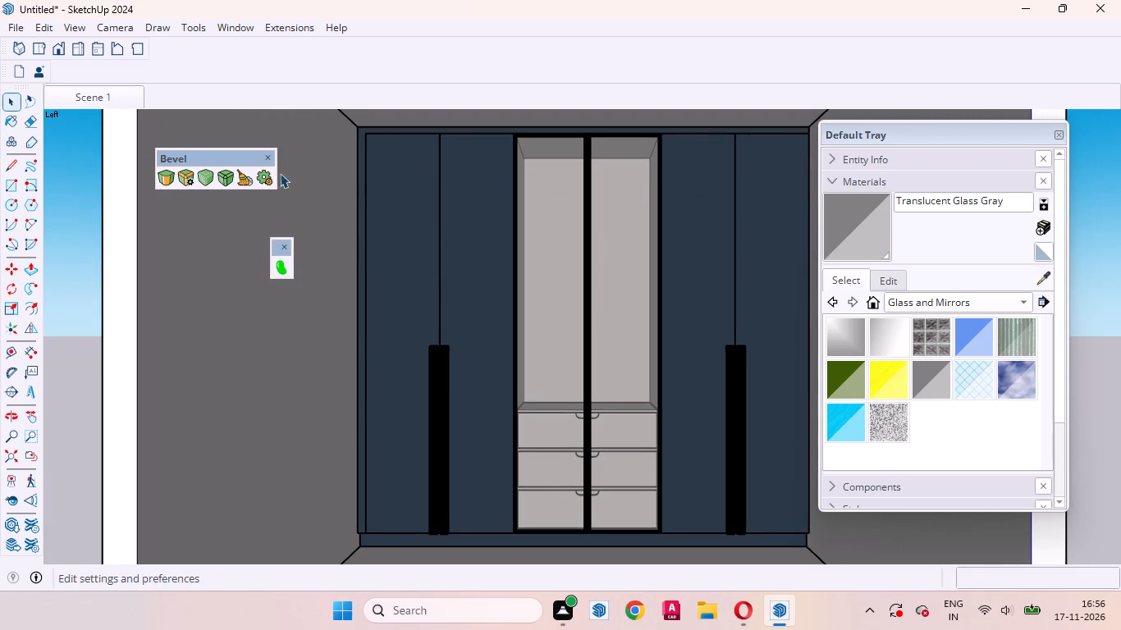
pyautogui.click(478, 362)
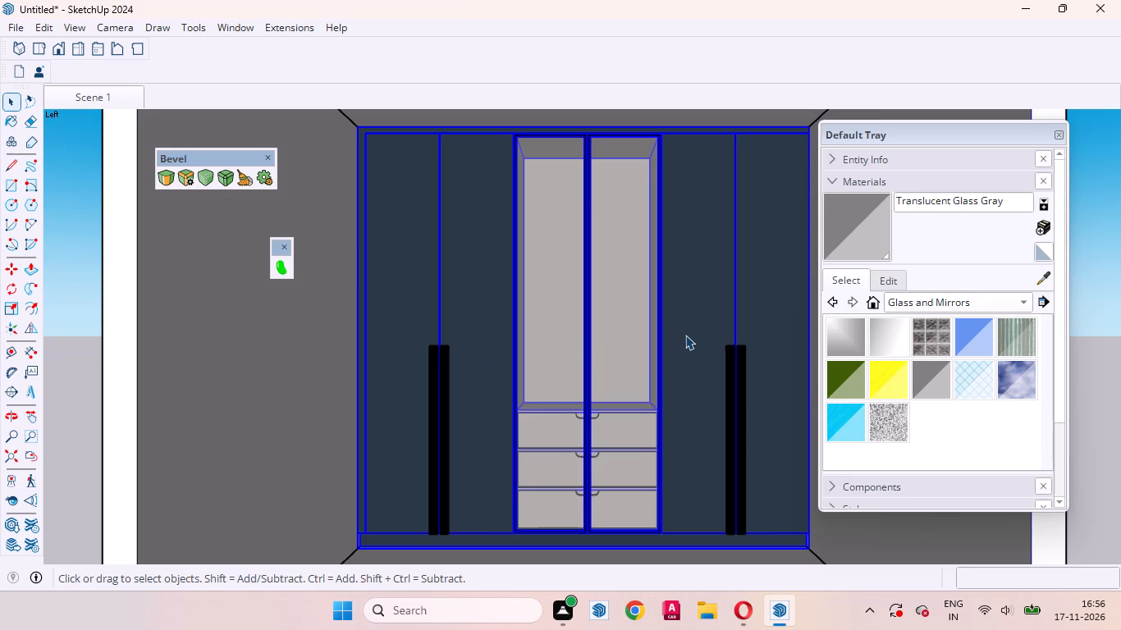
pyautogui.click(685, 335)
pyautogui.scroll(-8, 593, 342)
pyautogui.click(734, 386)
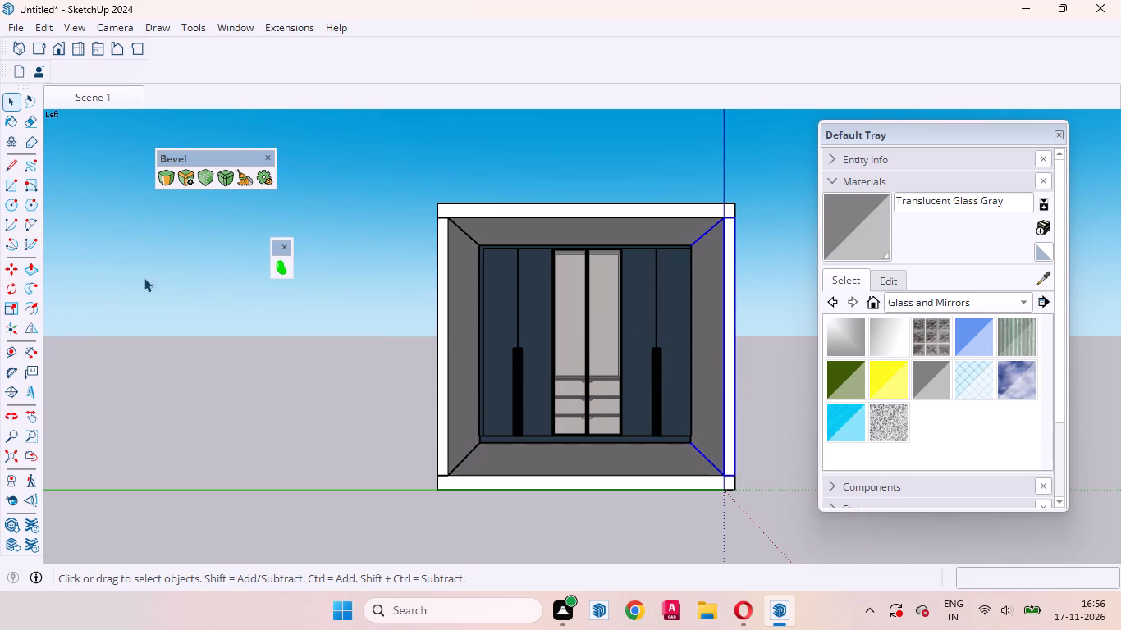
pyautogui.click(95, 97)
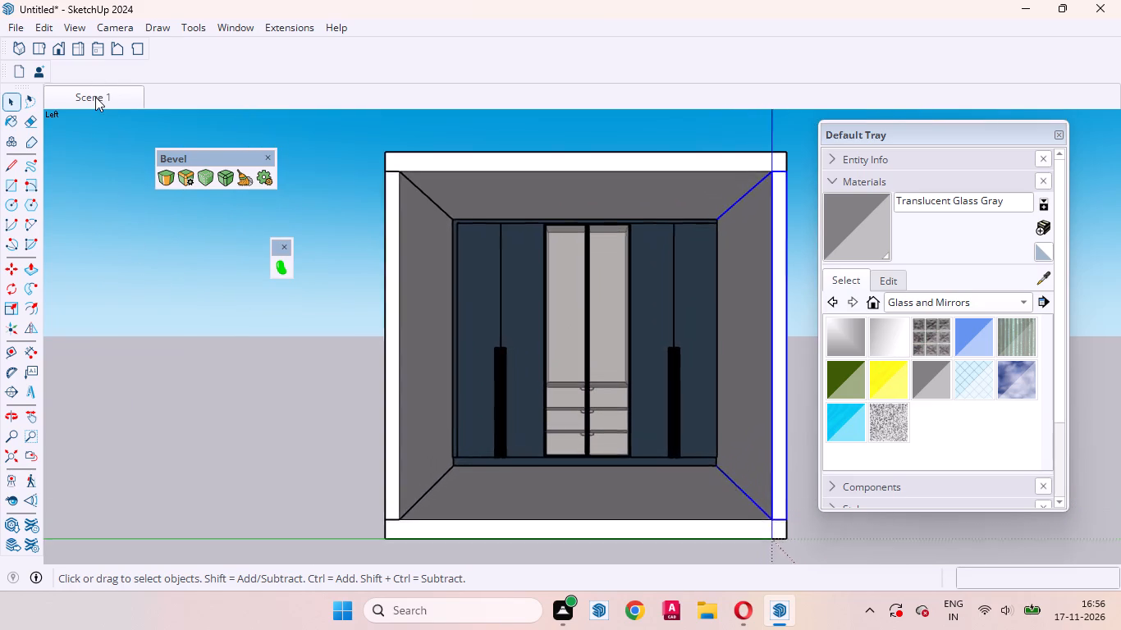
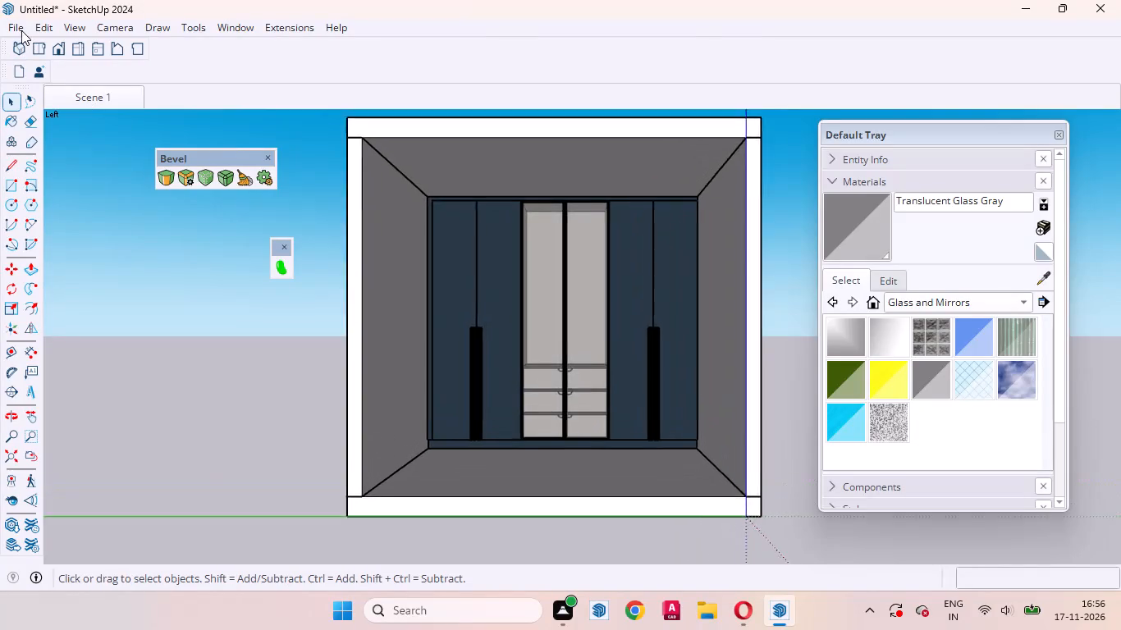
# Save the model in the Documents folder as a SketchUp model named wardrobem.
pyautogui.click(8, 27)
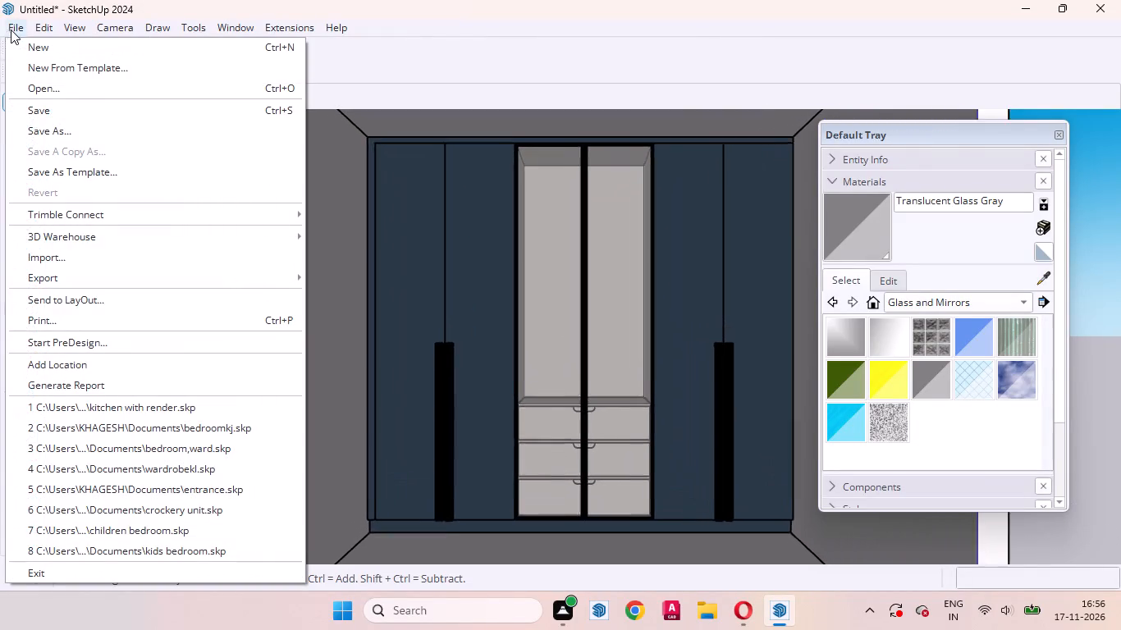
pyautogui.click(71, 102)
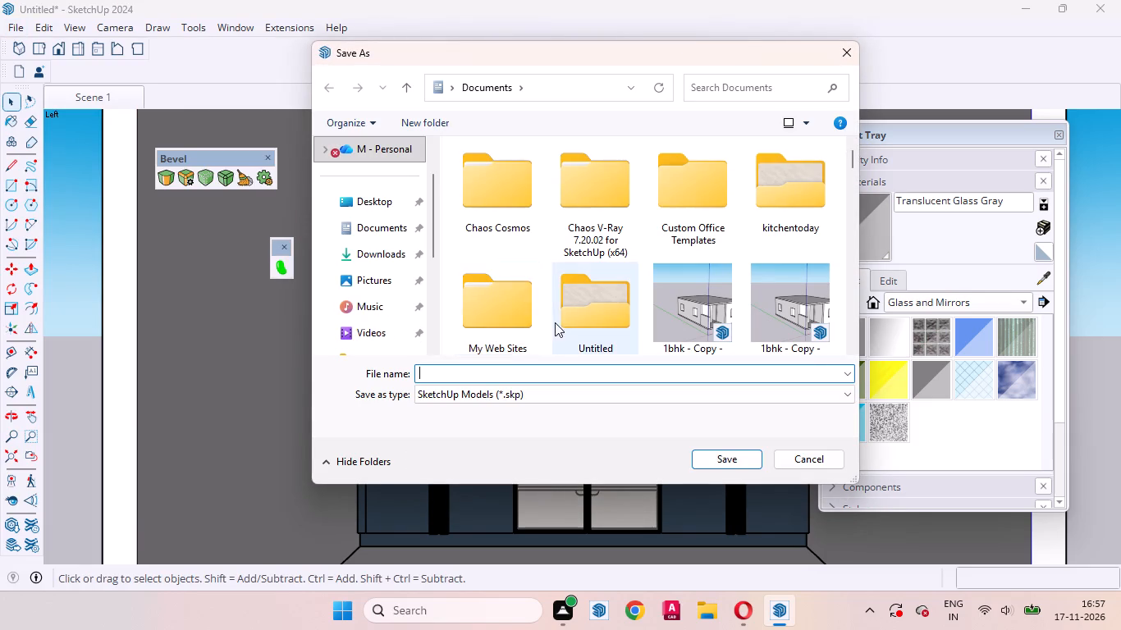
pyautogui.click(382, 228)
pyautogui.click(438, 376)
pyautogui.write('wa')
pyautogui.write('rdrobe')
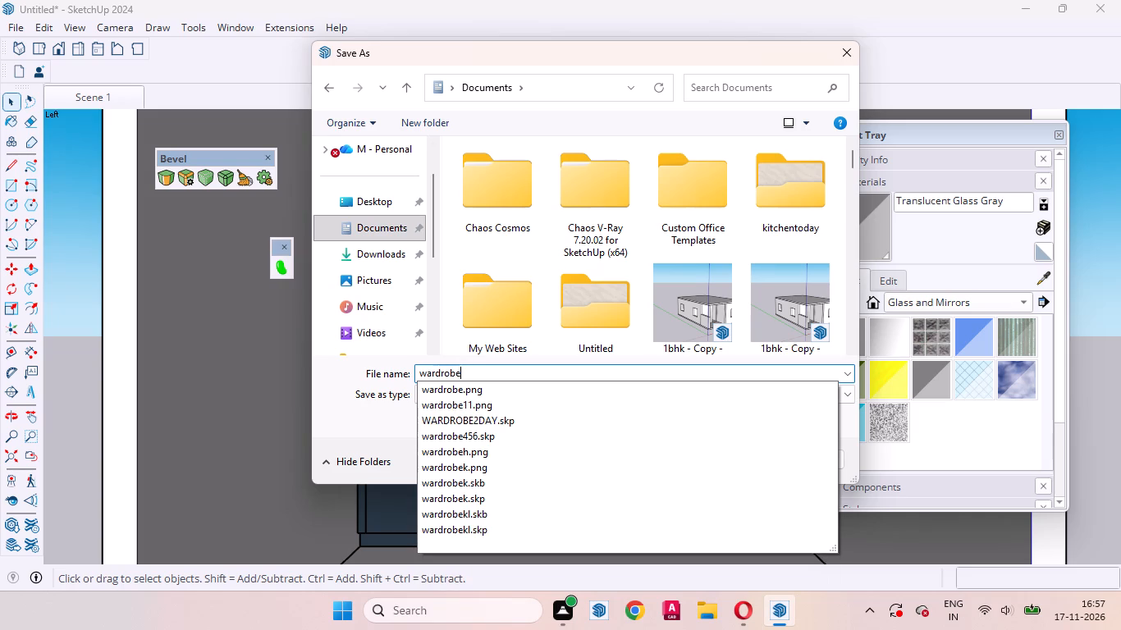
pyautogui.press('m')
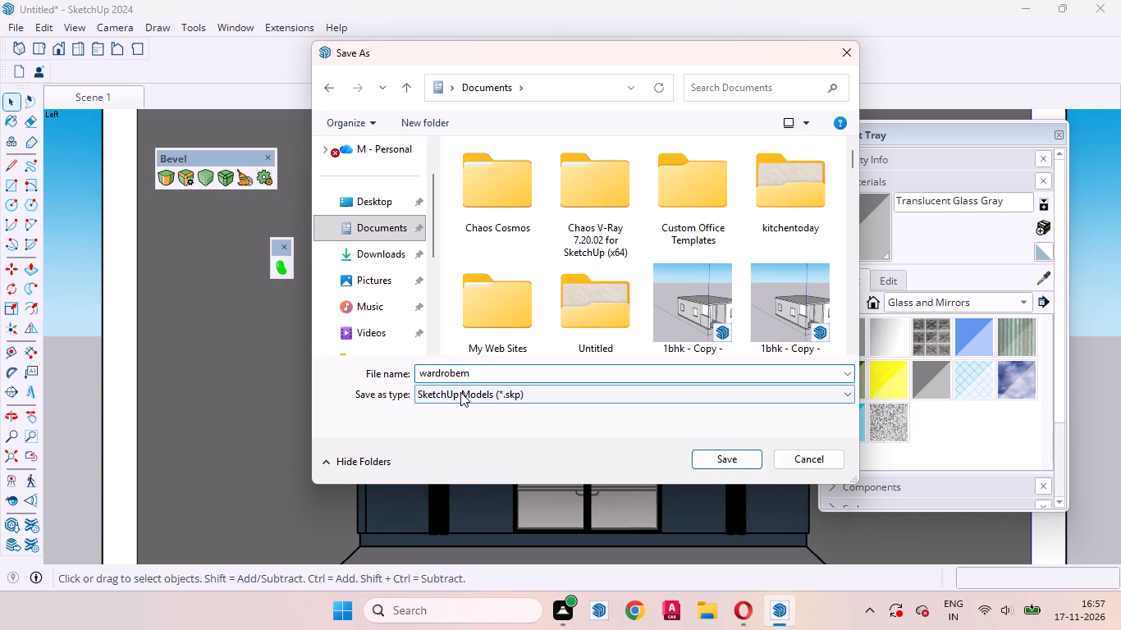
pyautogui.click(721, 464)
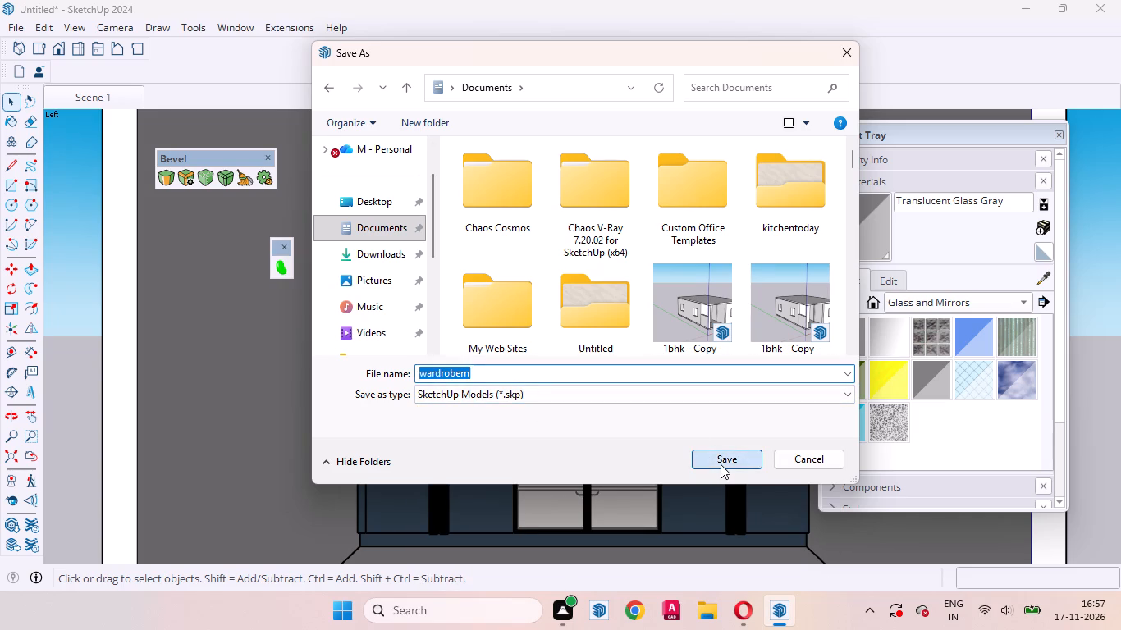
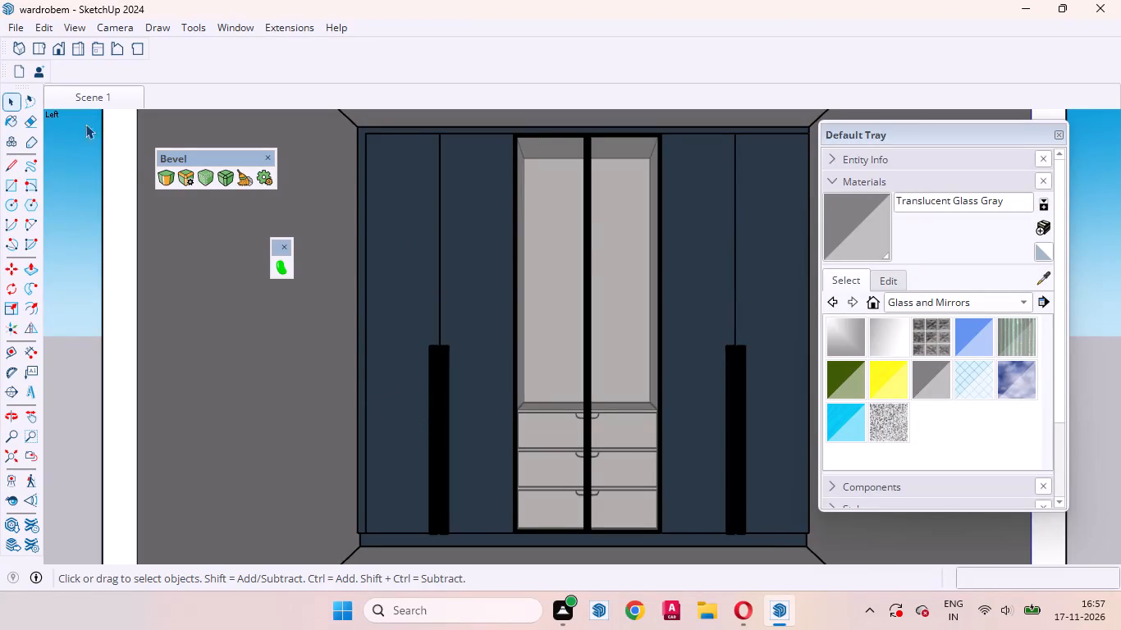
# Export the front view as a 2D graphic to the Documents folder, as a JPEG image named wardrobem.
pyautogui.click(6, 27)
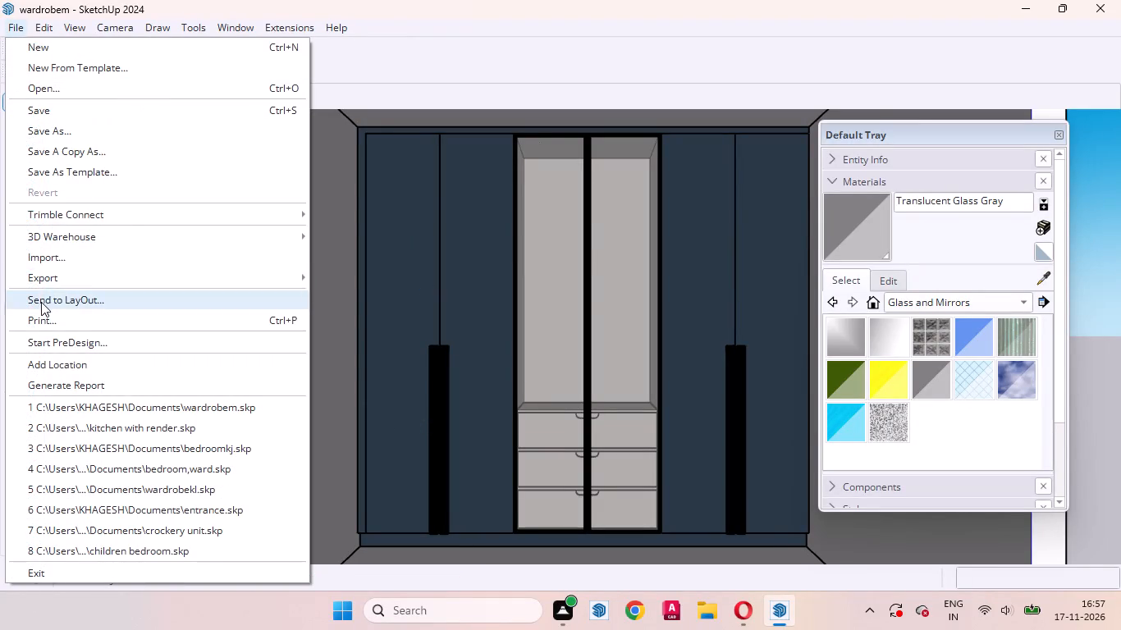
pyautogui.click(387, 307)
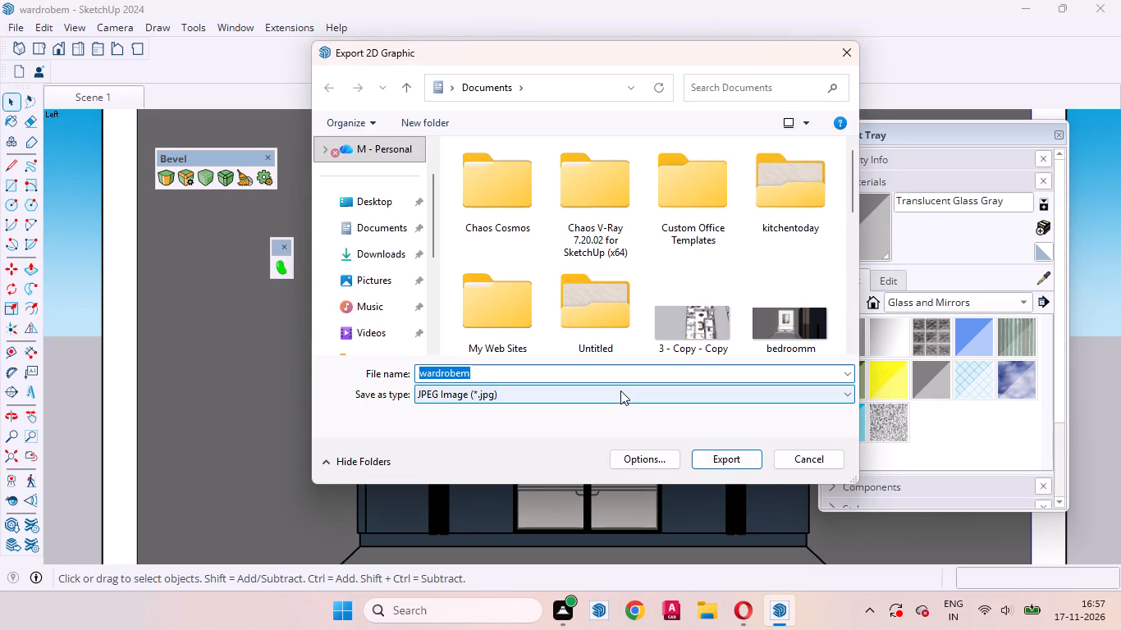
pyautogui.click(366, 233)
pyautogui.click(727, 460)
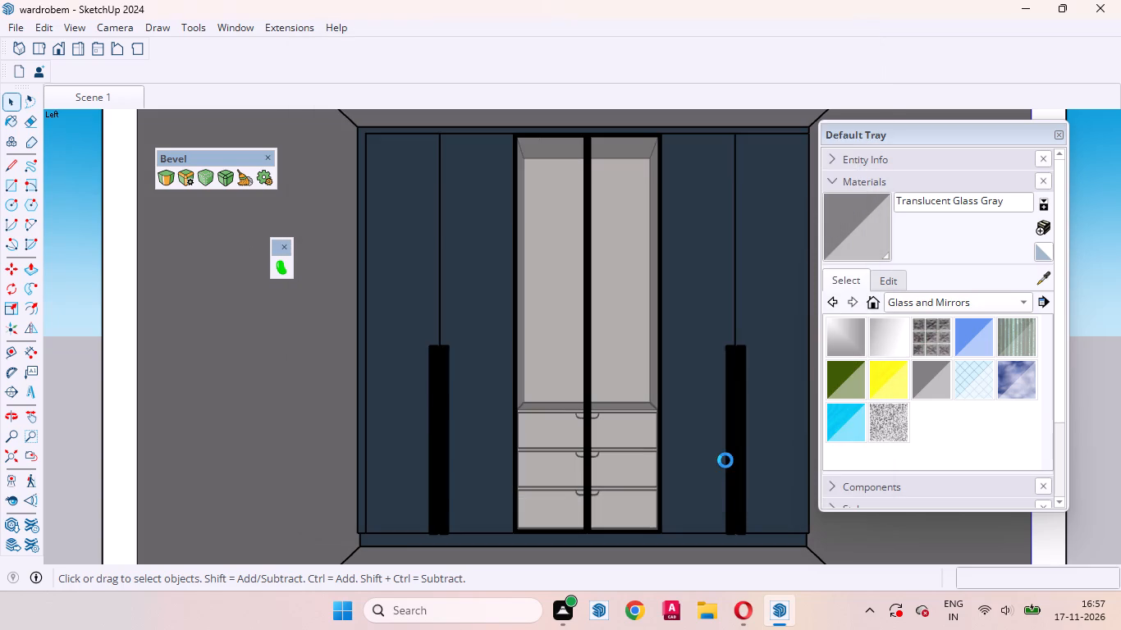